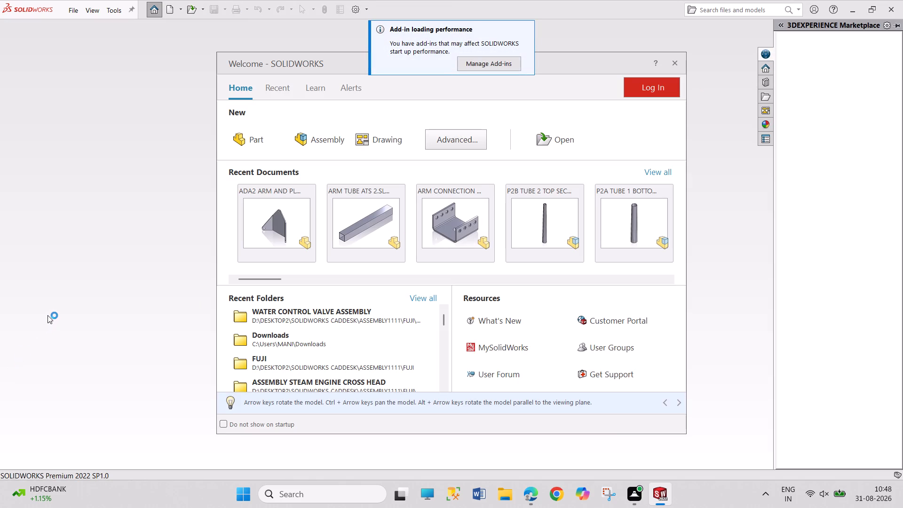
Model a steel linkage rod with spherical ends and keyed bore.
Create a new part document.
left_click(111, 266)
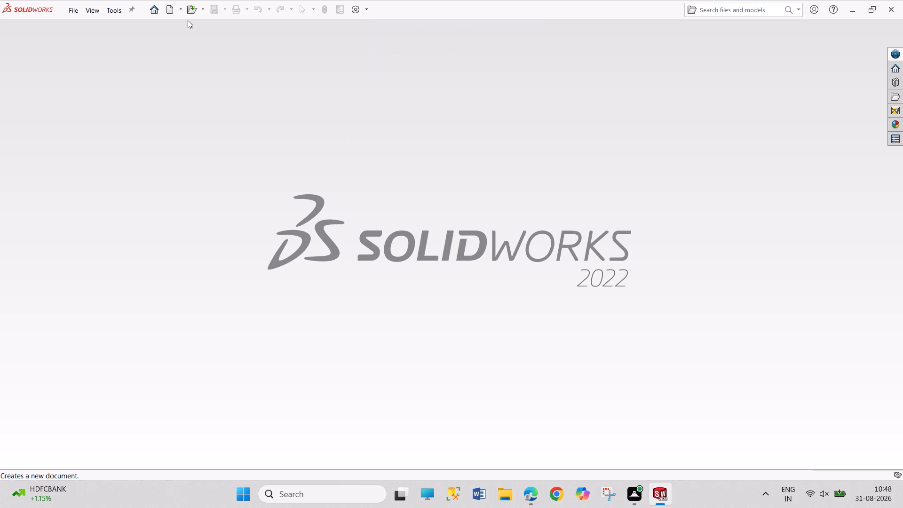
left_click(168, 8)
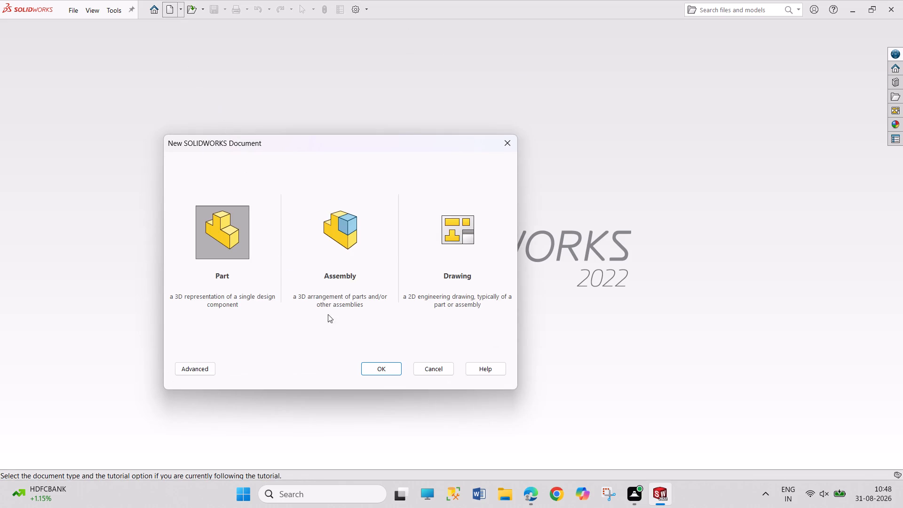
left_click(388, 367)
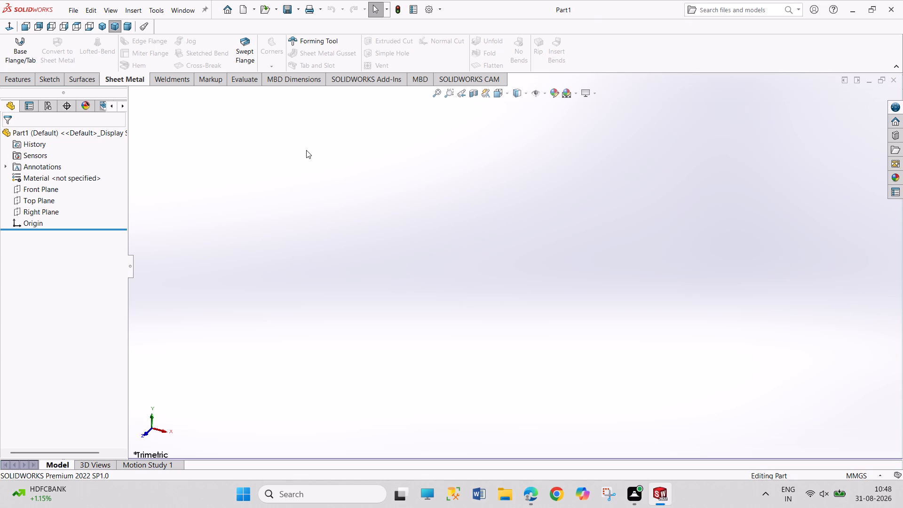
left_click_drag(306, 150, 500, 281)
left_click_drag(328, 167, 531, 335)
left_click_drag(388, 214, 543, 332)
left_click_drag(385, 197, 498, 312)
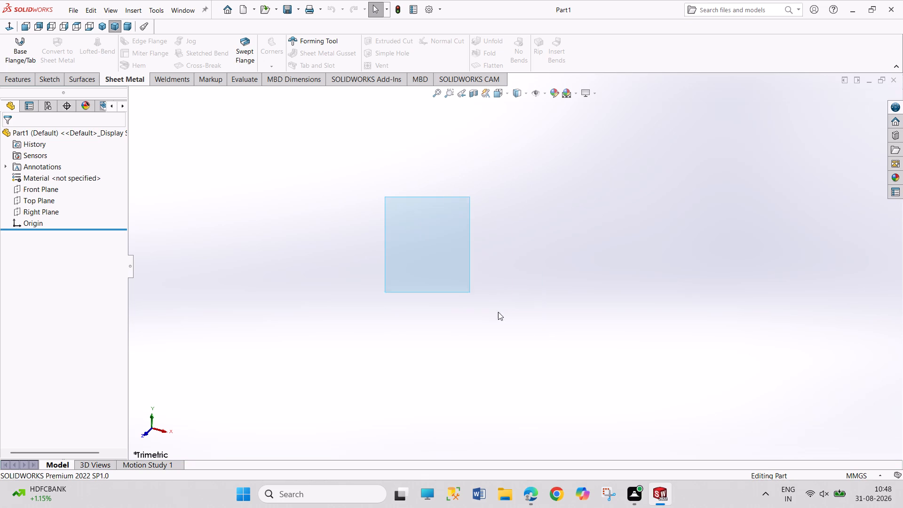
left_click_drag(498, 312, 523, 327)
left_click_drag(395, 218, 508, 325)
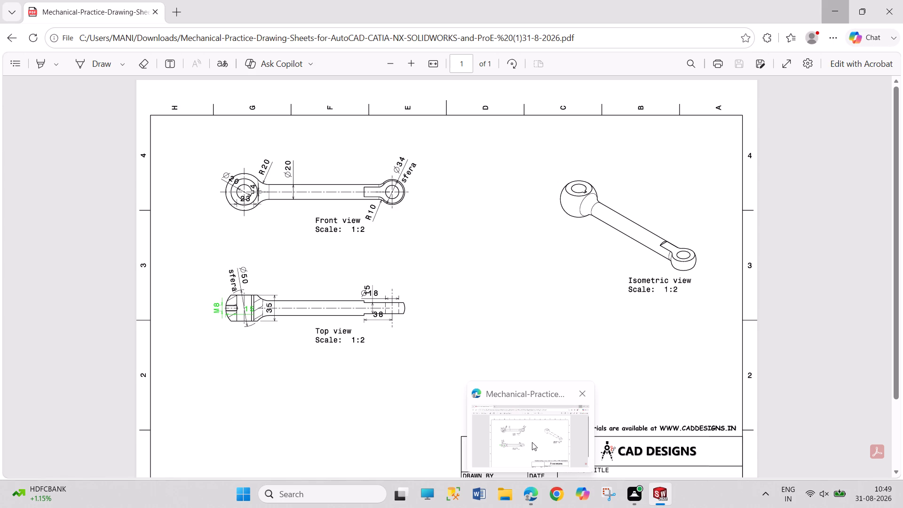
Switch to the practice drawing PDF in Microsoft Edge and examine the rod's front, top and isometric views and dimensions.
left_click(527, 454)
scroll(519, 418, "down", 5)
scroll(519, 418, "up", 1)
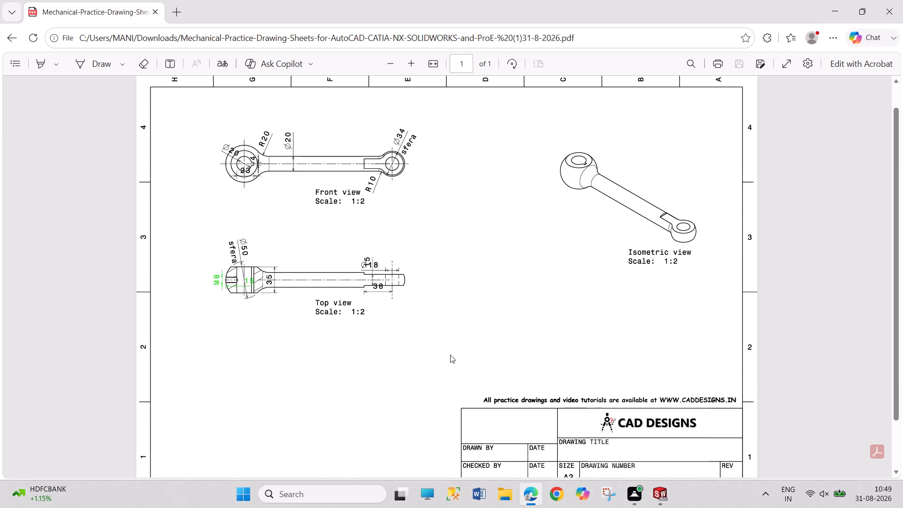
left_click(33, 42)
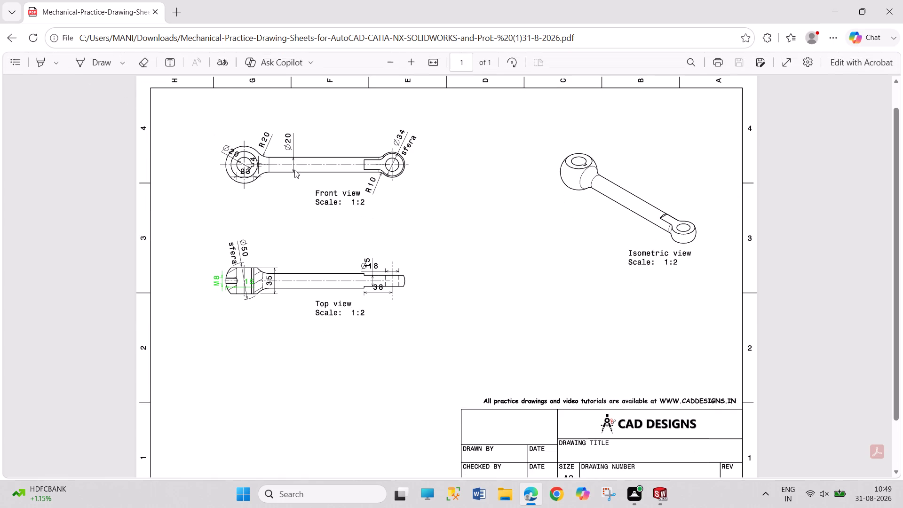
scroll(494, 246, "down", 4)
scroll(494, 246, "up", 1)
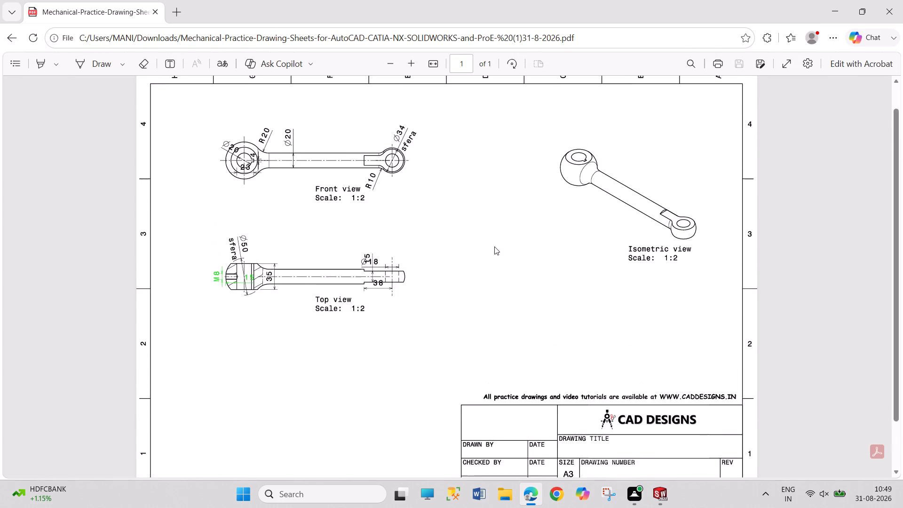
scroll(494, 246, "up", 1)
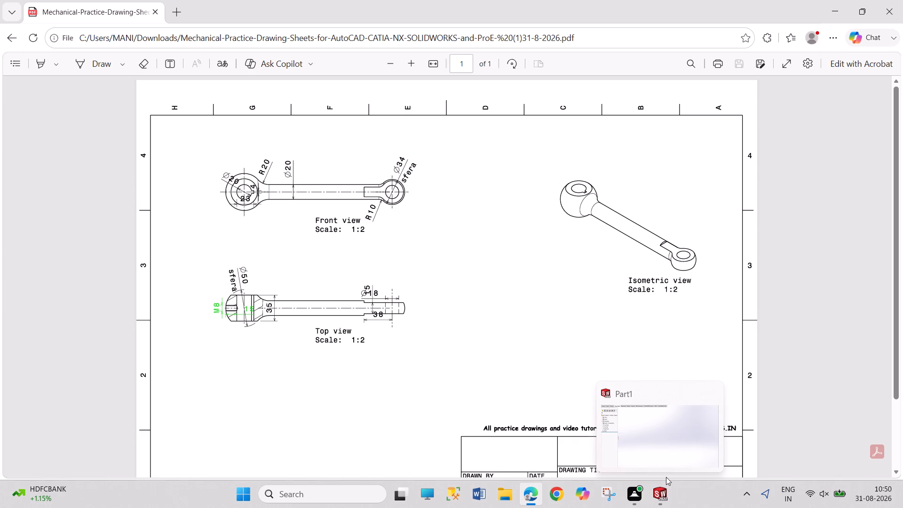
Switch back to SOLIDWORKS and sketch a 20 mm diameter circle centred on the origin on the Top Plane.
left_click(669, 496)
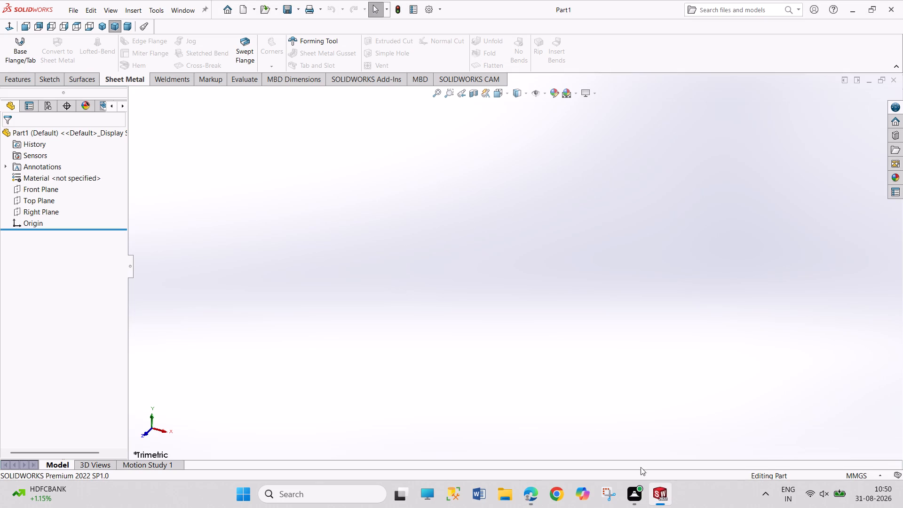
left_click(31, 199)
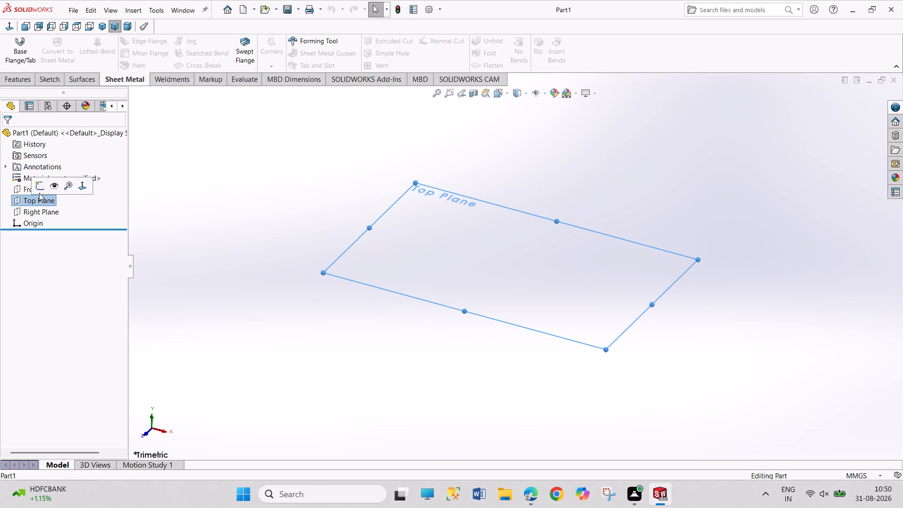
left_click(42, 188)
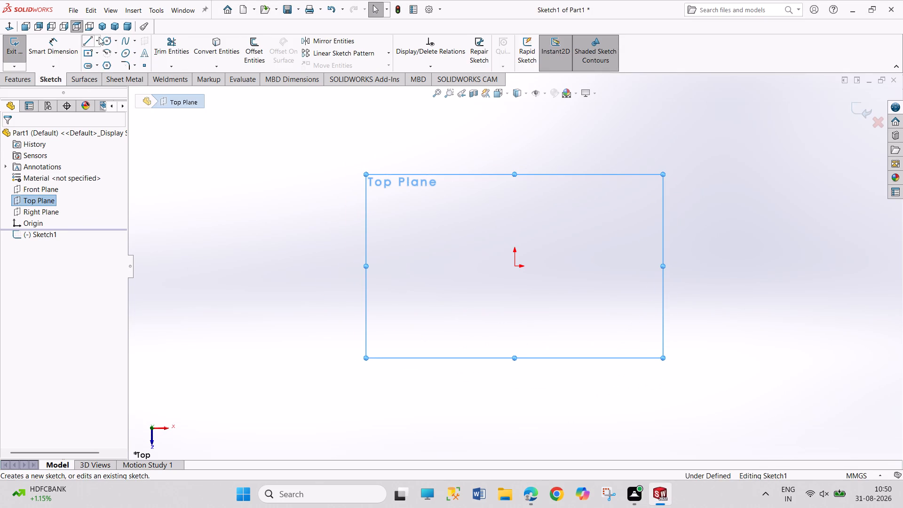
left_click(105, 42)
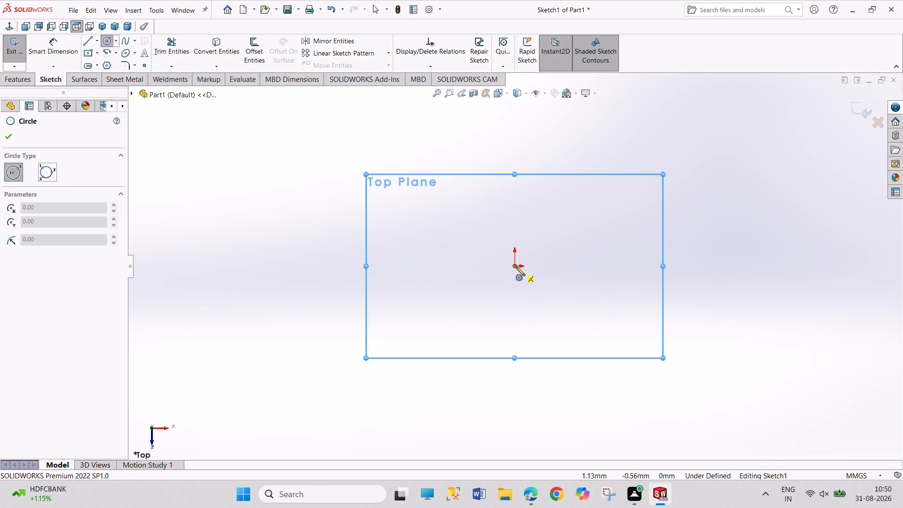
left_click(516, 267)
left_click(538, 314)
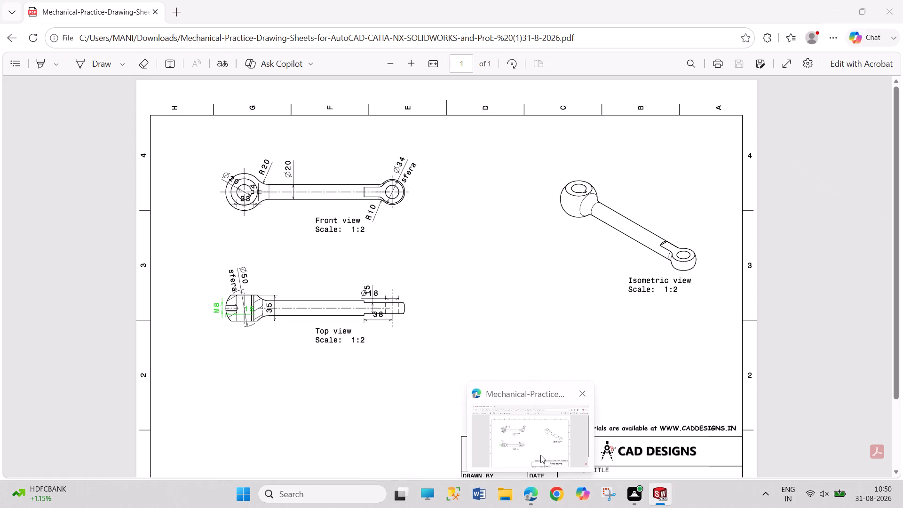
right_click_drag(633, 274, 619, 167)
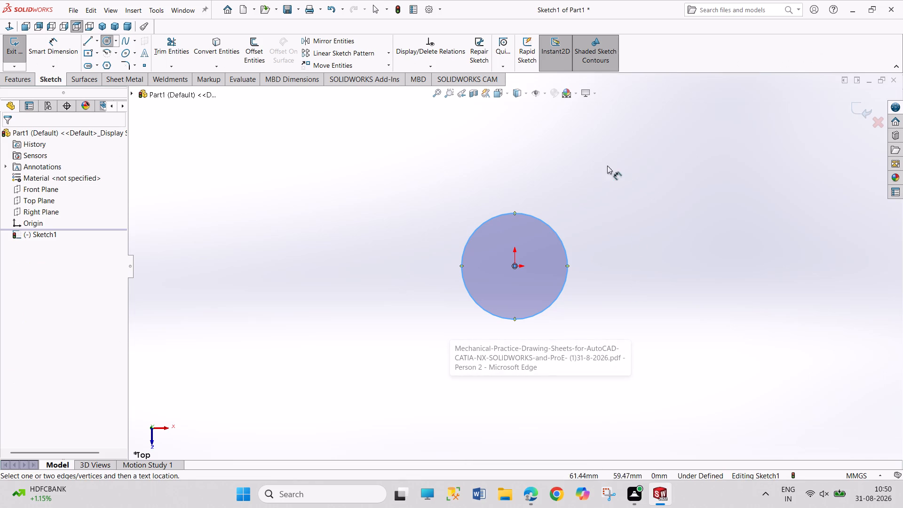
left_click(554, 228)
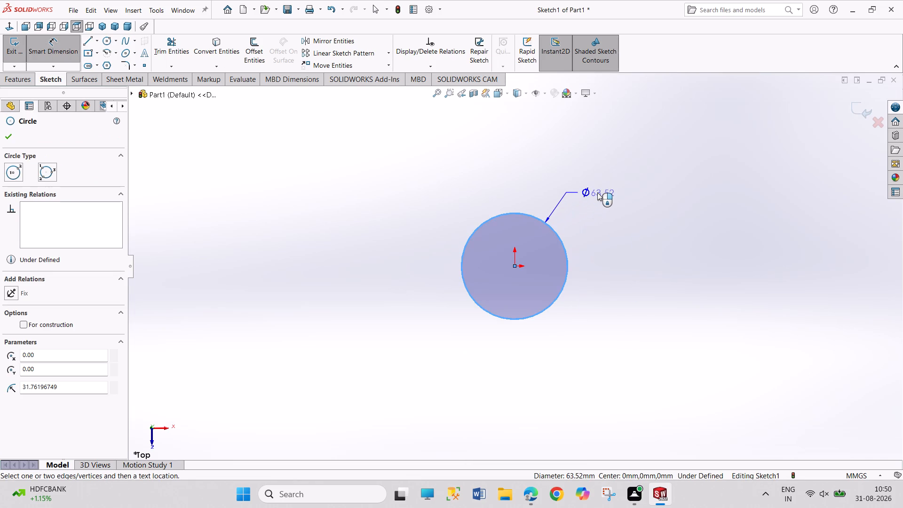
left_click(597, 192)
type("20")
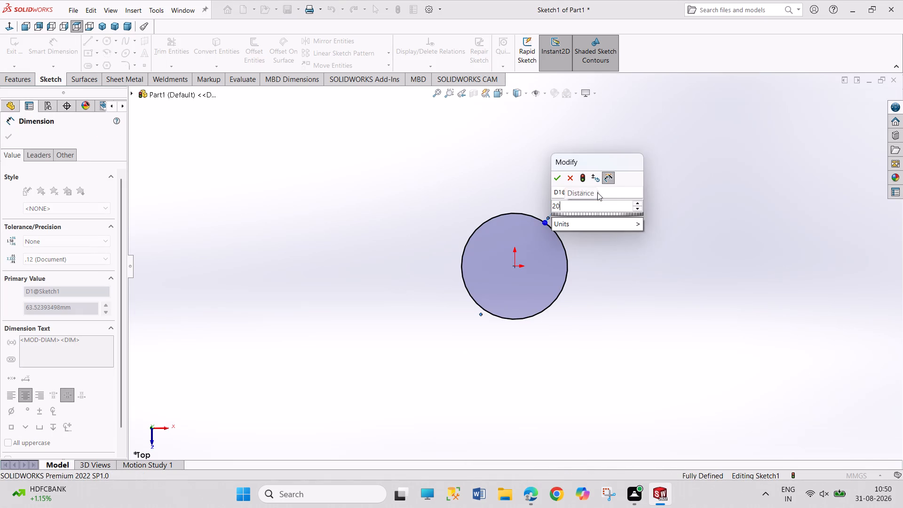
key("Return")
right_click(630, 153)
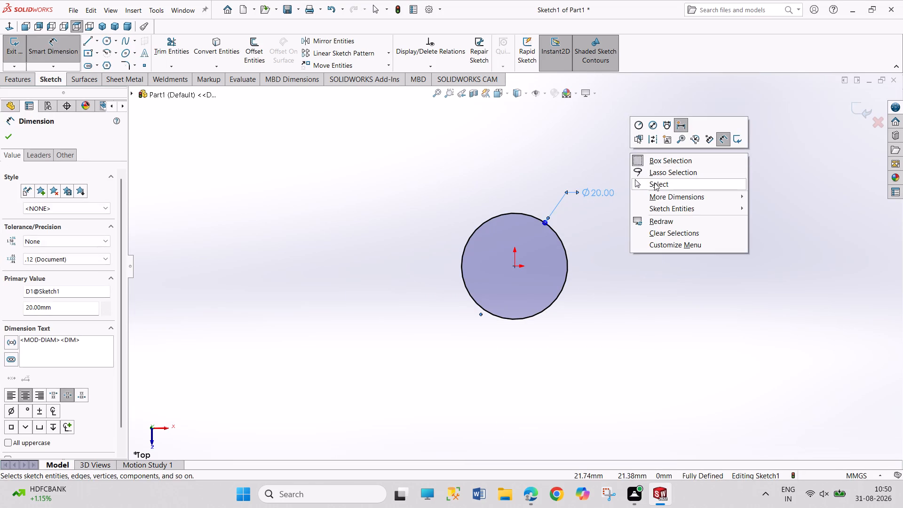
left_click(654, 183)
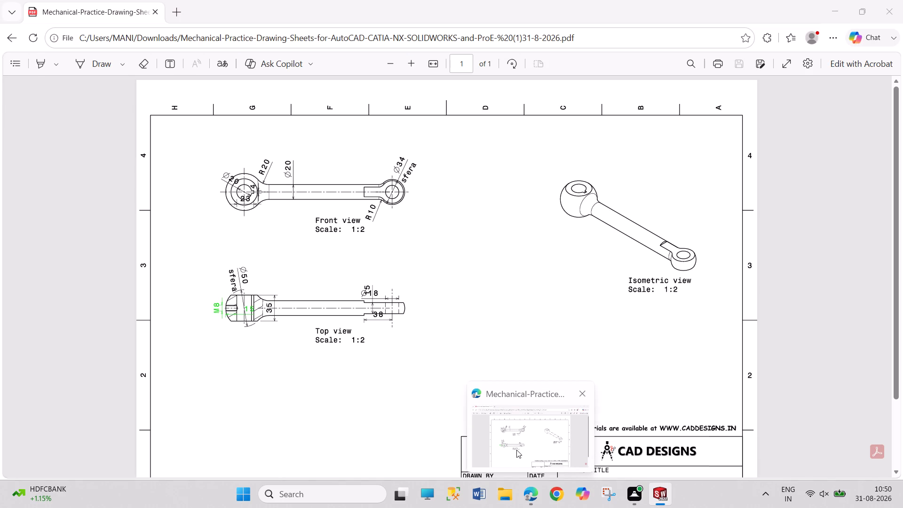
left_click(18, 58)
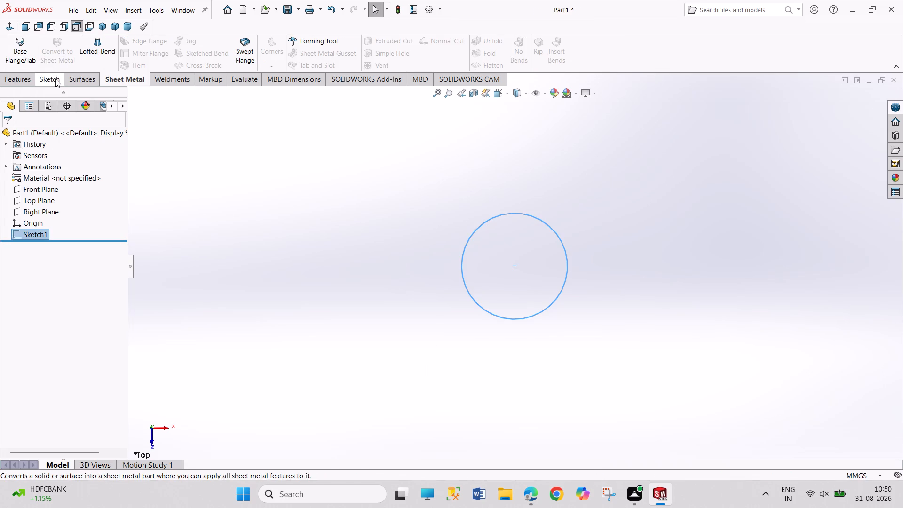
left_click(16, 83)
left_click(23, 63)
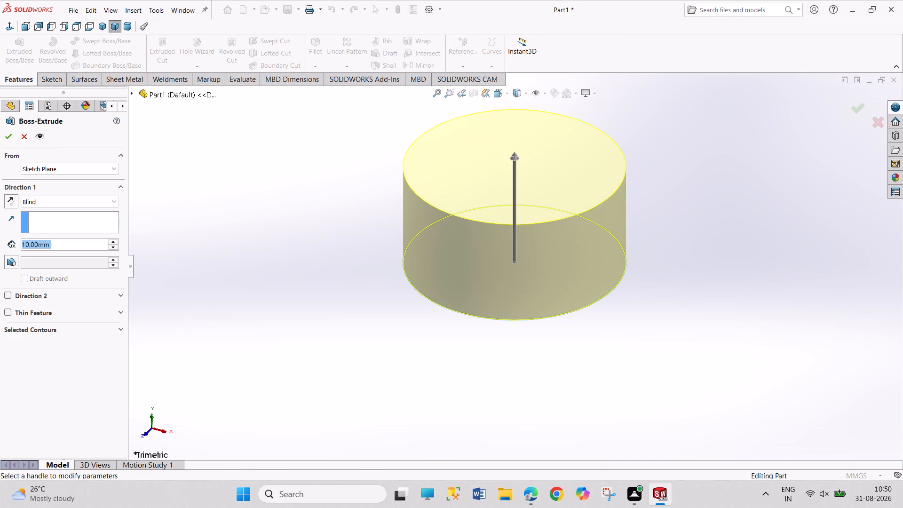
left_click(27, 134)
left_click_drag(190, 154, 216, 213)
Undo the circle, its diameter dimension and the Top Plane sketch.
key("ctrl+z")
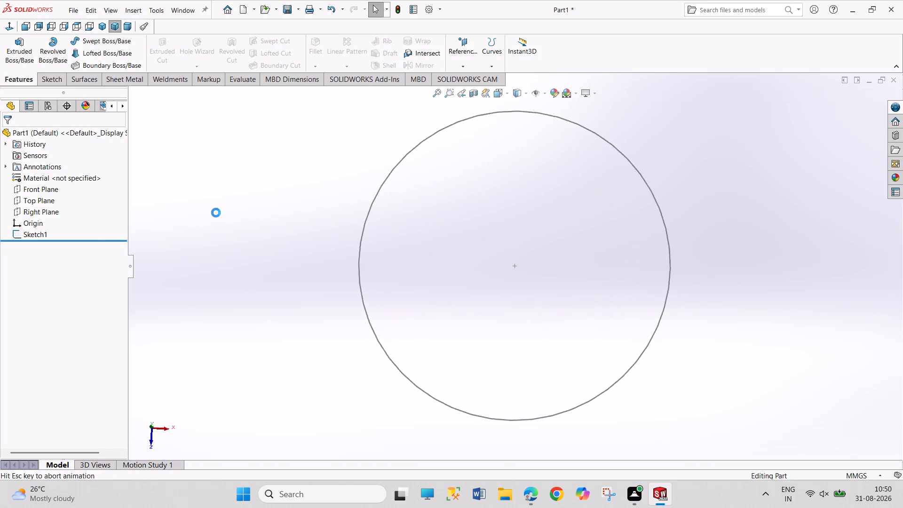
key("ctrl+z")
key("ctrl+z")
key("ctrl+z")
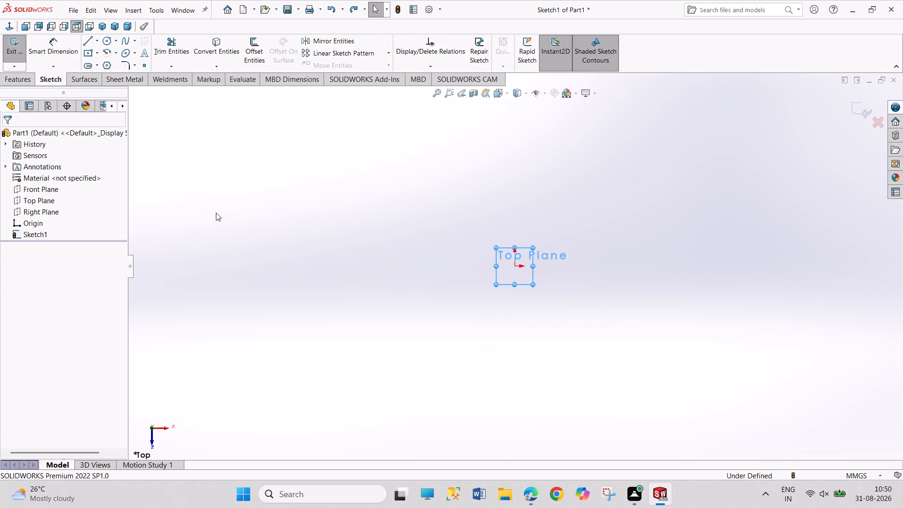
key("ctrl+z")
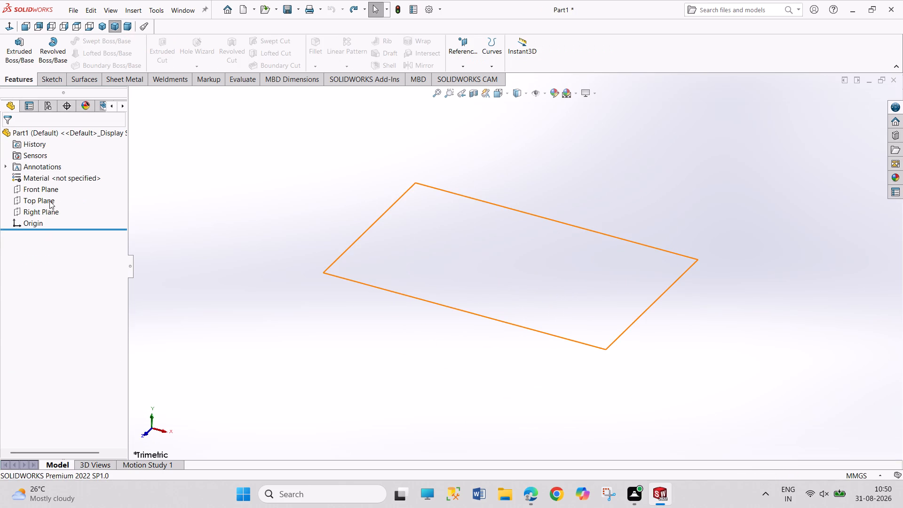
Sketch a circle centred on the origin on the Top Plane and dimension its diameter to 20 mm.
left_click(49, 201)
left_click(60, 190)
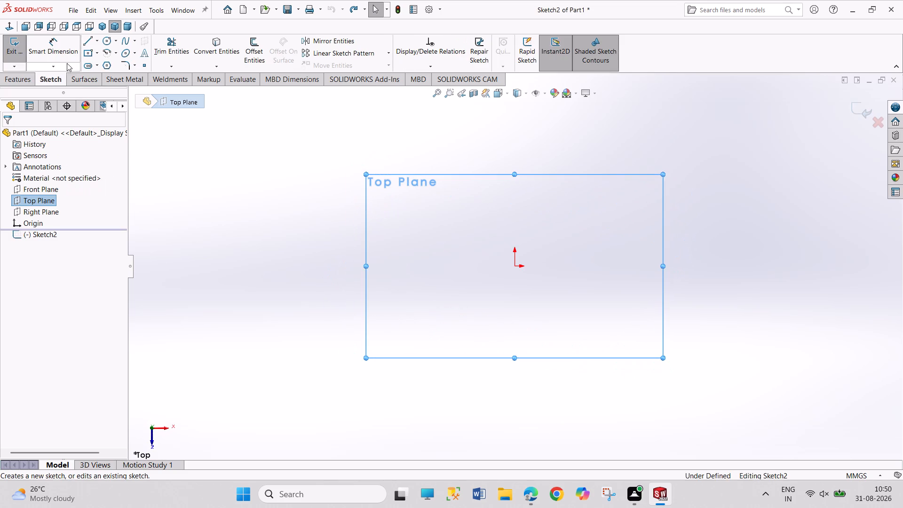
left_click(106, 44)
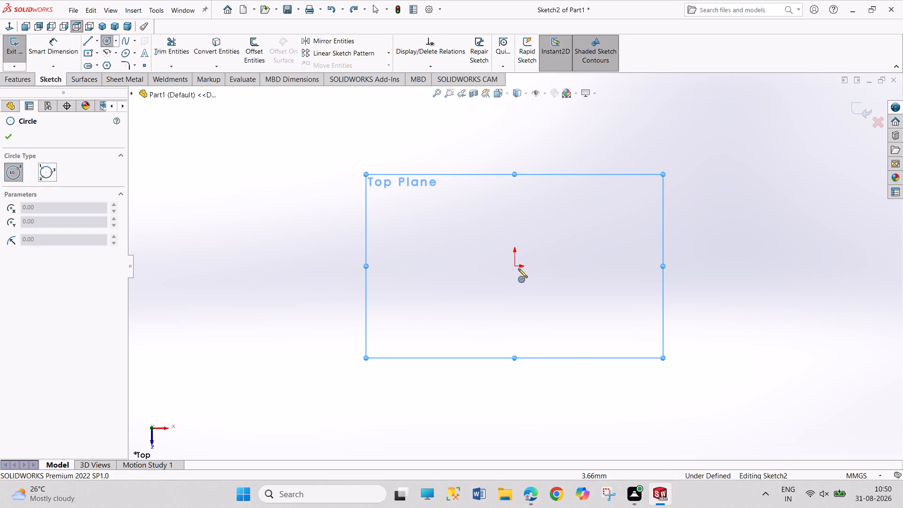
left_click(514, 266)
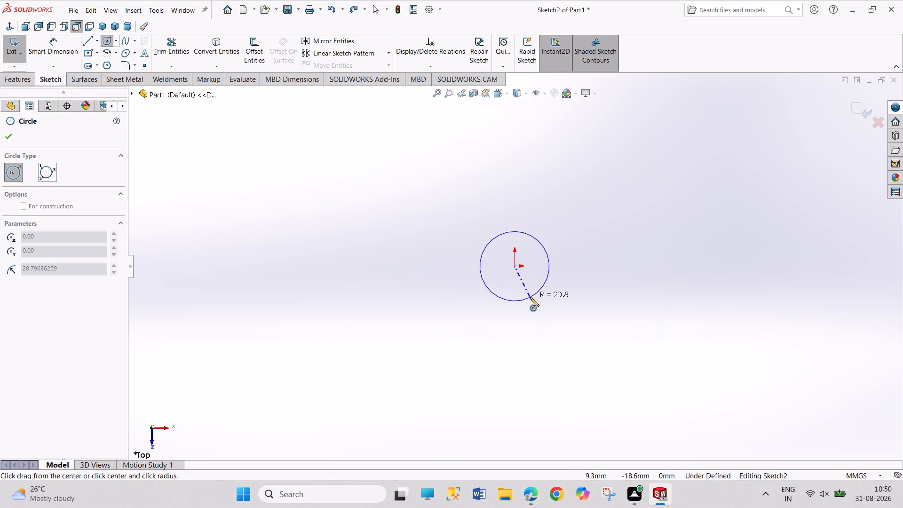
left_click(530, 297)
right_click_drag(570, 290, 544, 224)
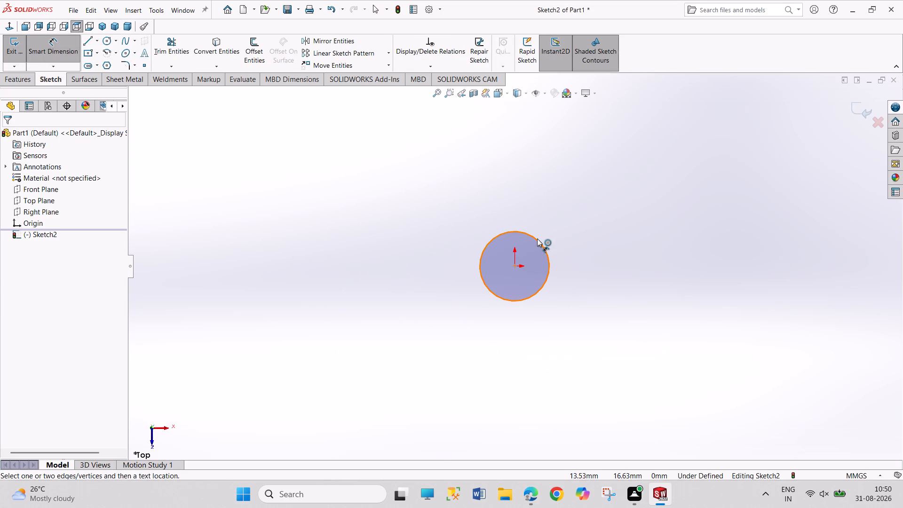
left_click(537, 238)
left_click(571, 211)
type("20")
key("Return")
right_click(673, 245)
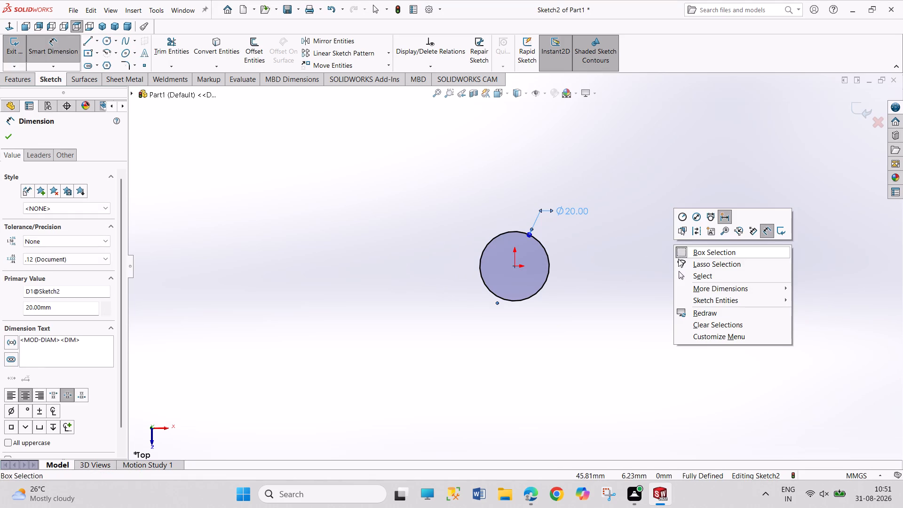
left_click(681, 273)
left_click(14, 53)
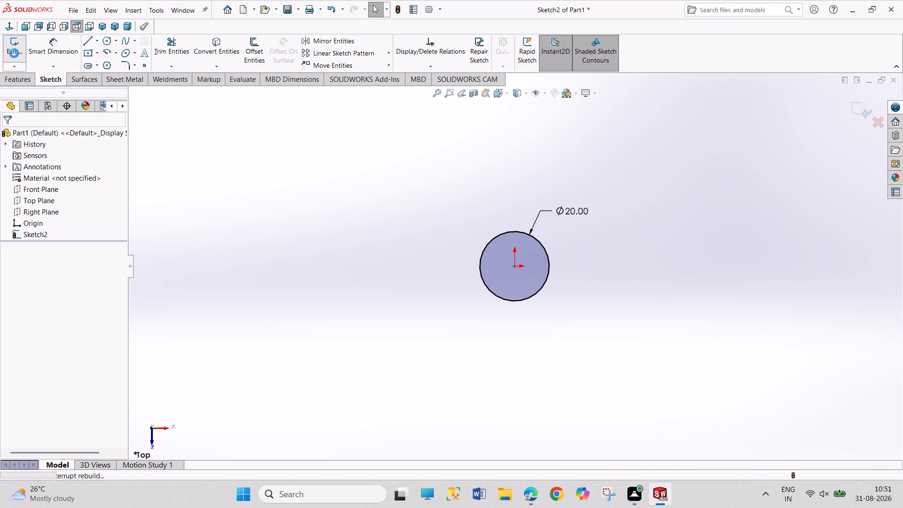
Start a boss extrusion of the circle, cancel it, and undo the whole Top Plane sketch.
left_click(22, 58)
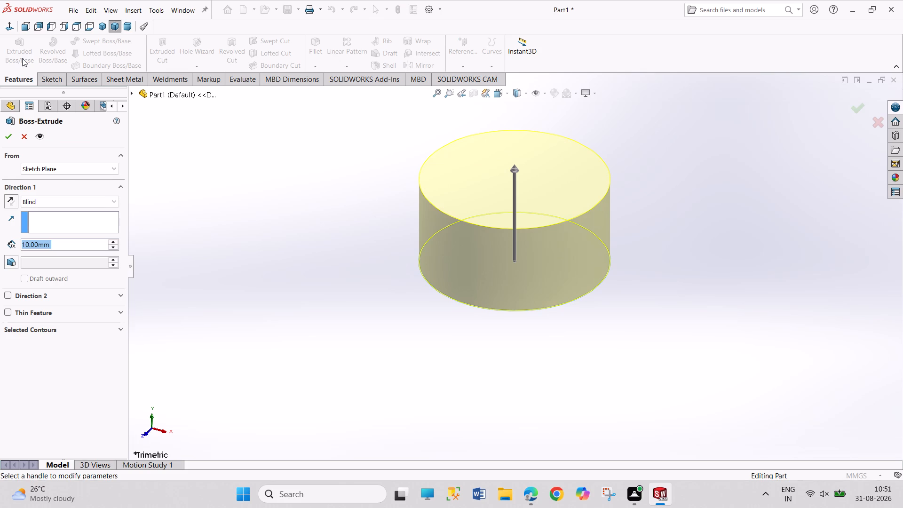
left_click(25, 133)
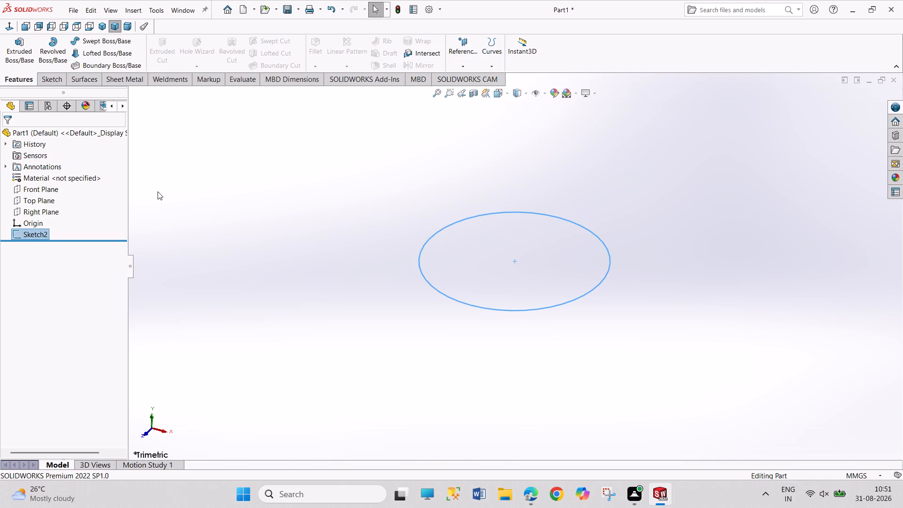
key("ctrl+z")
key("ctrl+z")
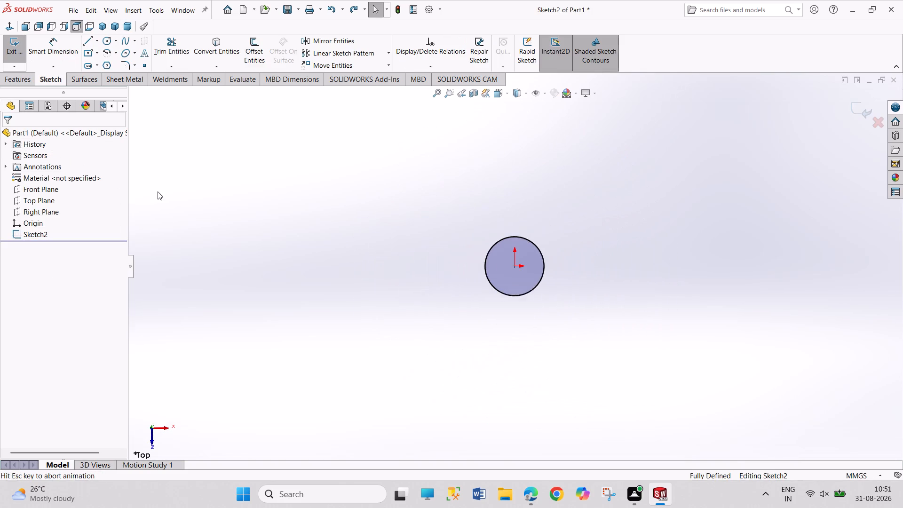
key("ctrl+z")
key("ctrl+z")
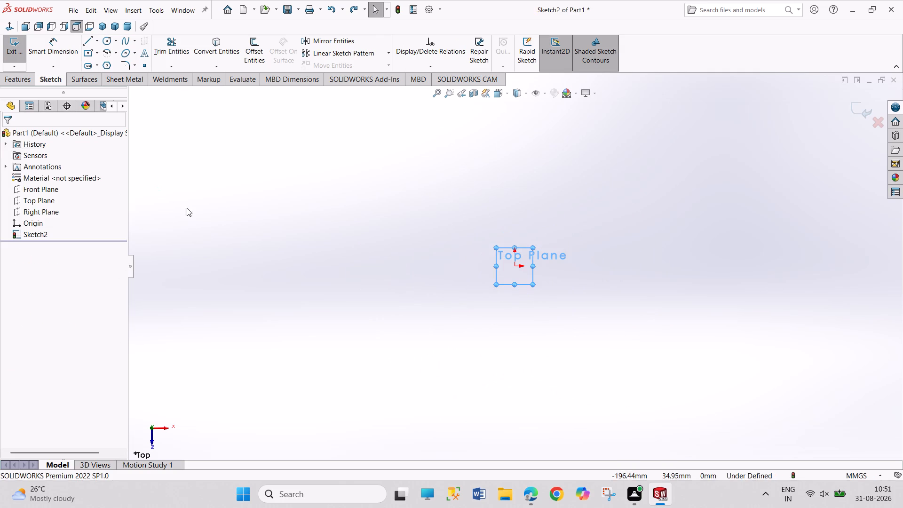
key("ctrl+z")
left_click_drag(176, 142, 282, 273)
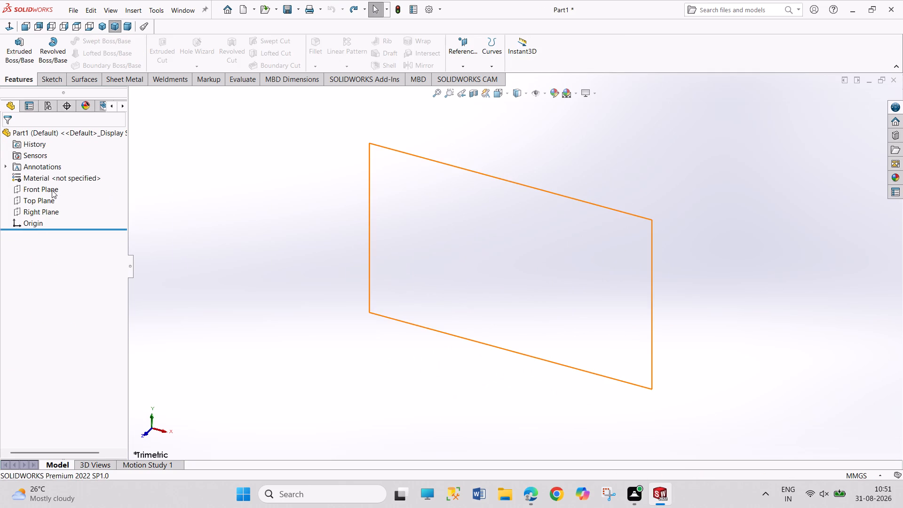
Sketch a circle centred on the origin on the Front Plane and dimension its diameter to 20 mm.
left_click(52, 190)
left_click(60, 177)
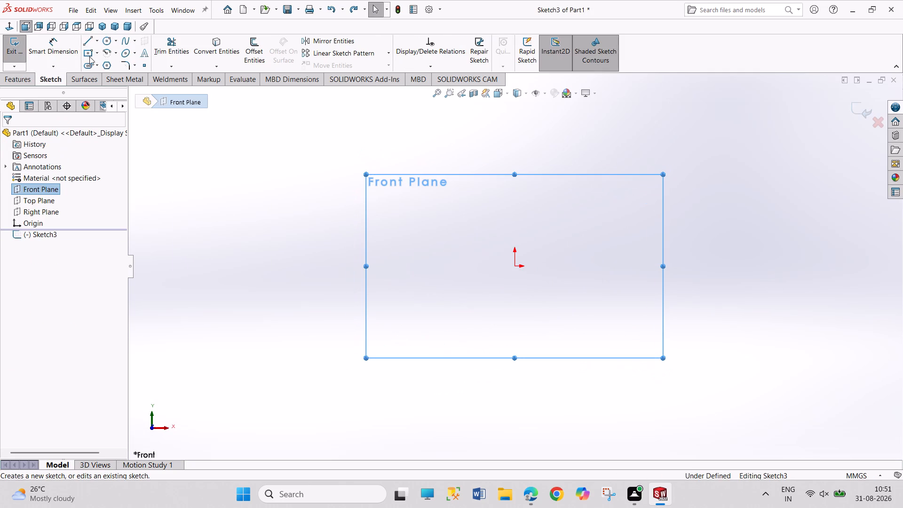
left_click(107, 41)
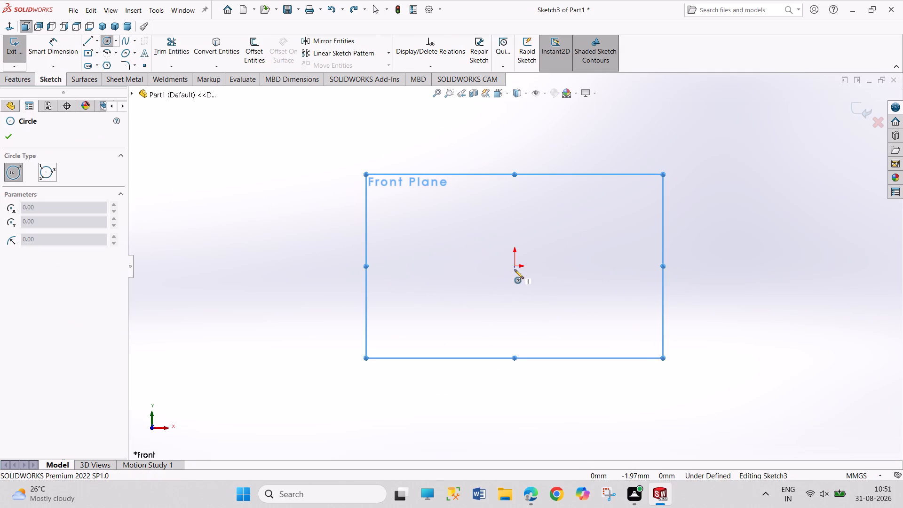
left_click(514, 267)
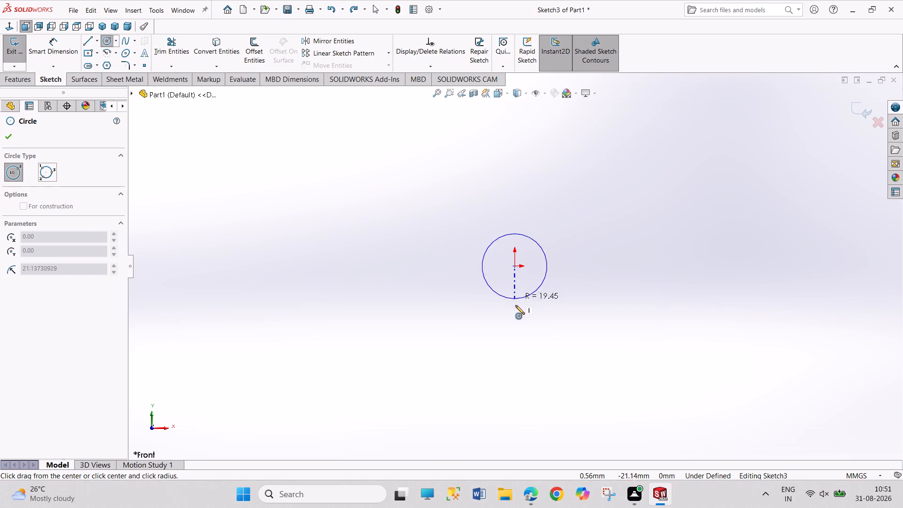
left_click_drag(515, 306, 523, 311)
right_click_drag(594, 269, 577, 215)
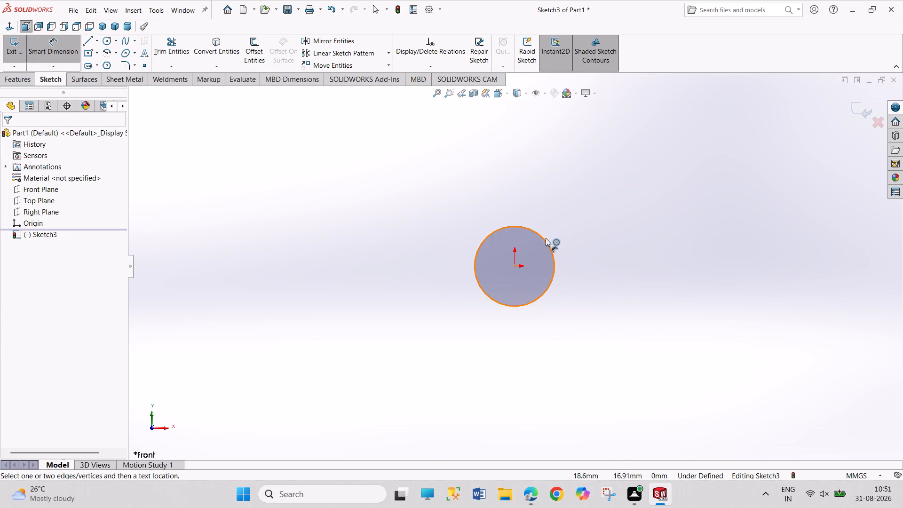
left_click_drag(546, 238, 550, 232)
left_click(583, 199)
type("20")
key("Return")
right_click(653, 278)
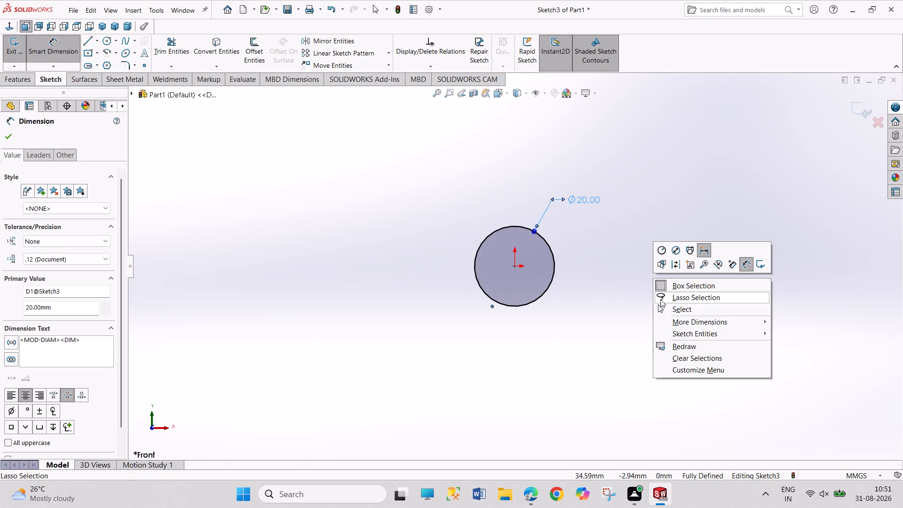
left_click_drag(662, 310, 653, 307)
left_click(3, 55)
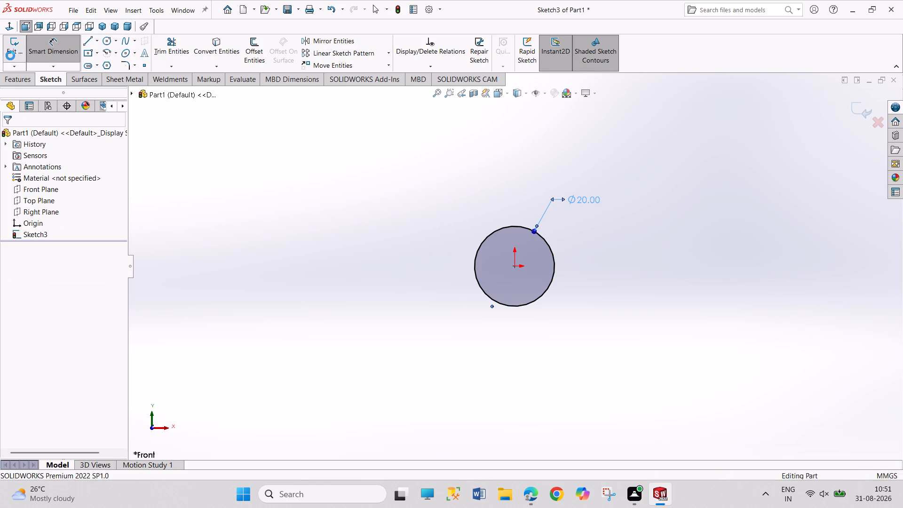
Extrude the circle as a blind boss to a depth of 100 mm.
left_click(24, 55)
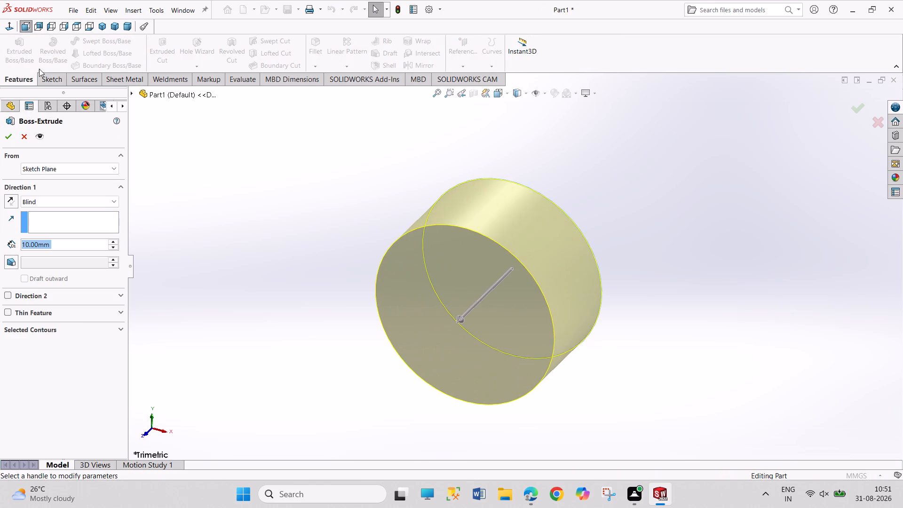
type("100")
key("Return")
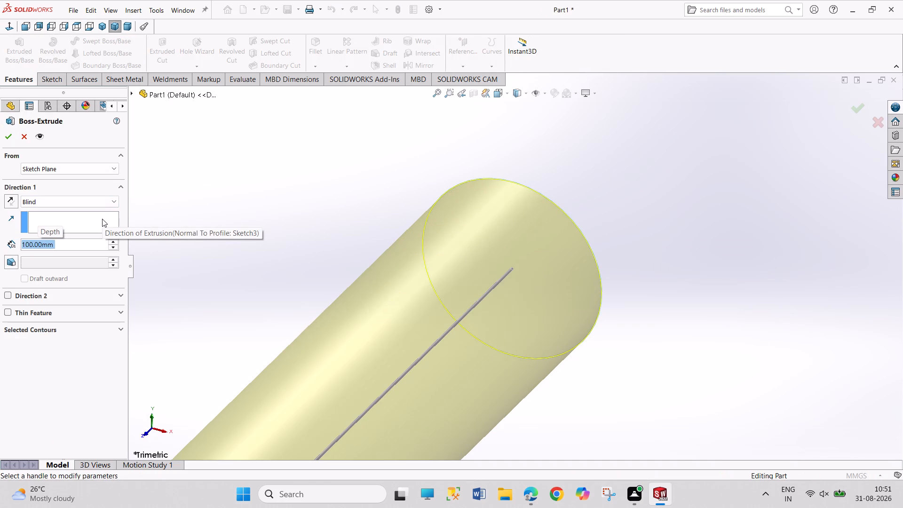
left_click(8, 140)
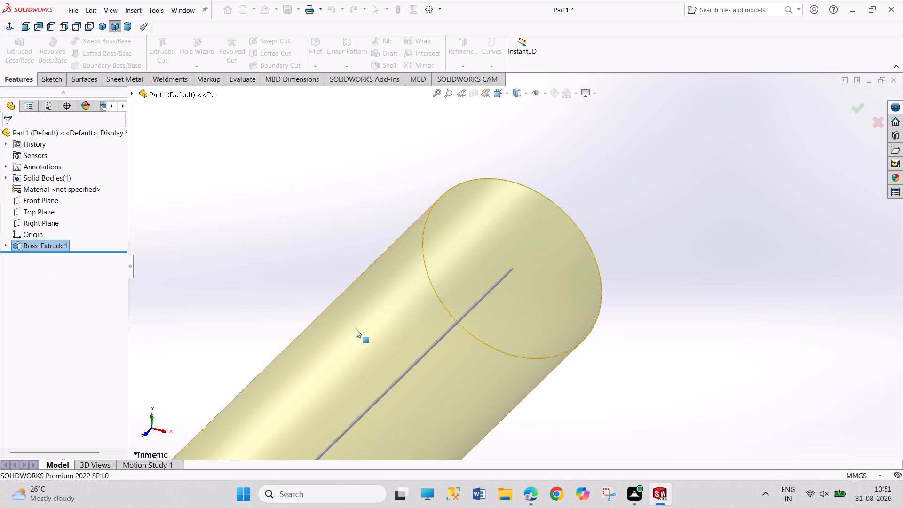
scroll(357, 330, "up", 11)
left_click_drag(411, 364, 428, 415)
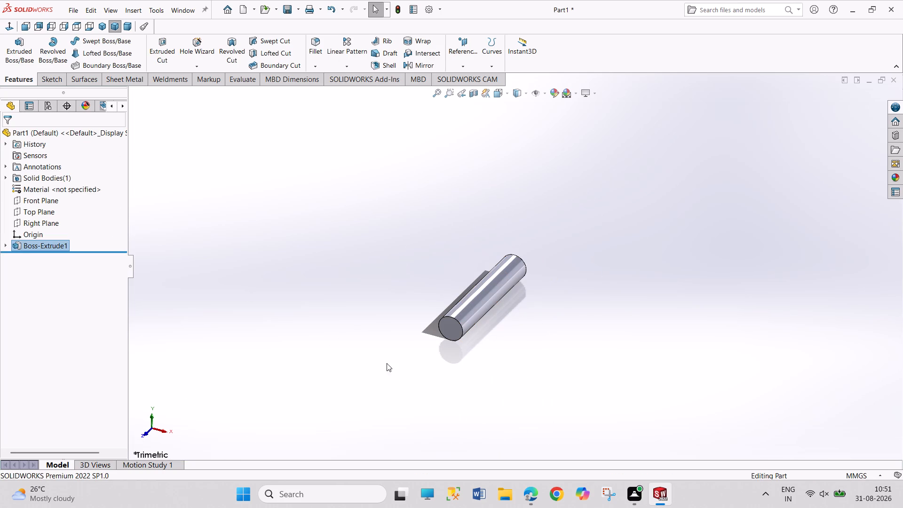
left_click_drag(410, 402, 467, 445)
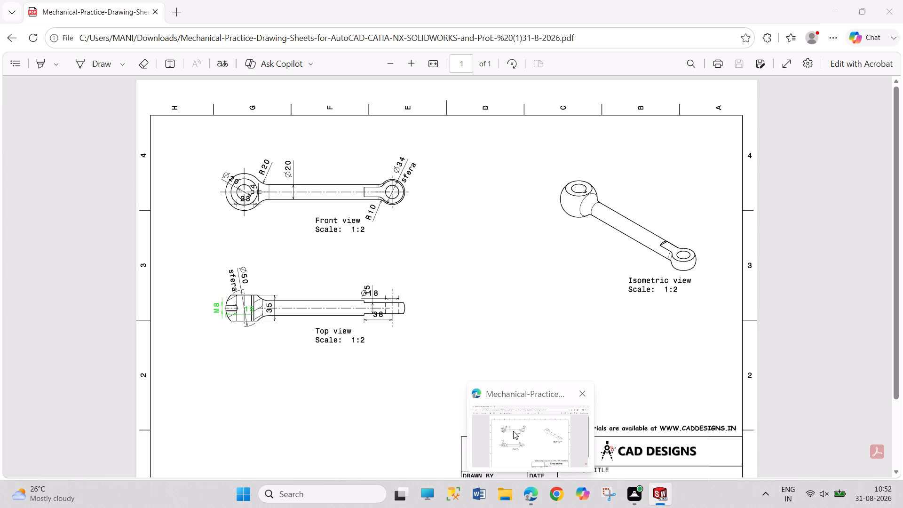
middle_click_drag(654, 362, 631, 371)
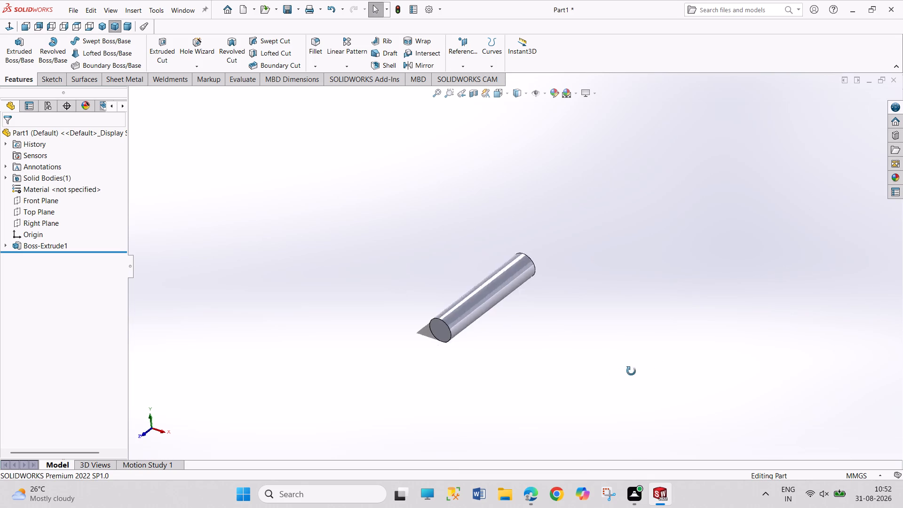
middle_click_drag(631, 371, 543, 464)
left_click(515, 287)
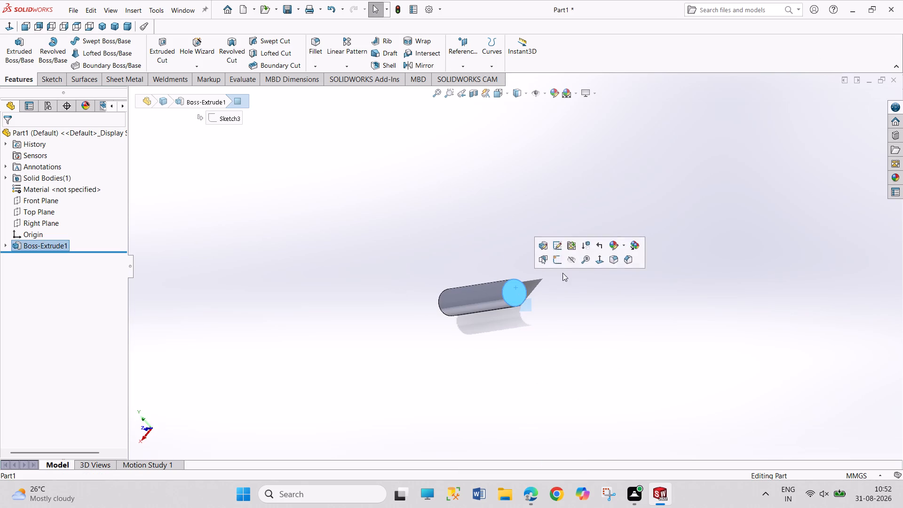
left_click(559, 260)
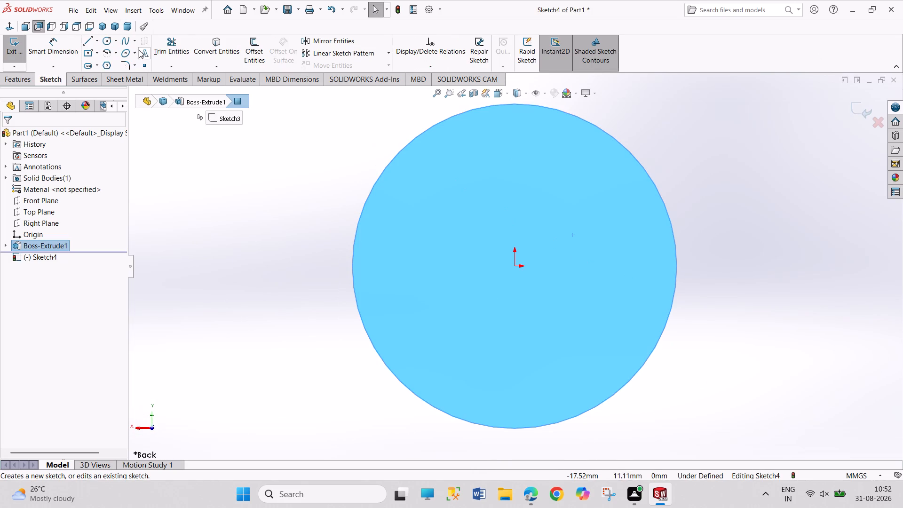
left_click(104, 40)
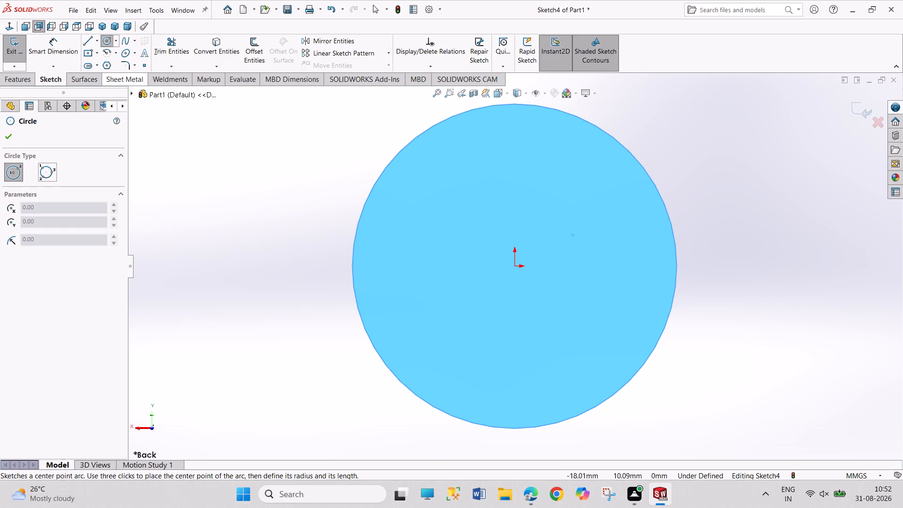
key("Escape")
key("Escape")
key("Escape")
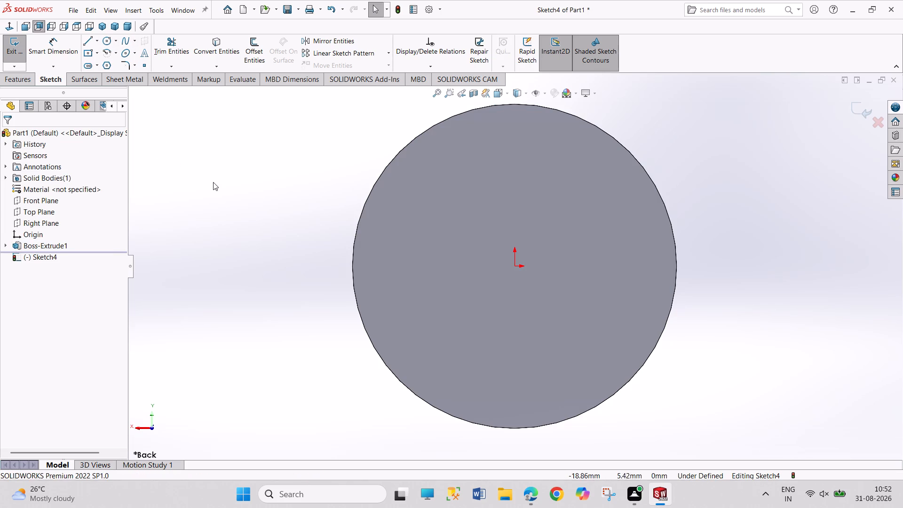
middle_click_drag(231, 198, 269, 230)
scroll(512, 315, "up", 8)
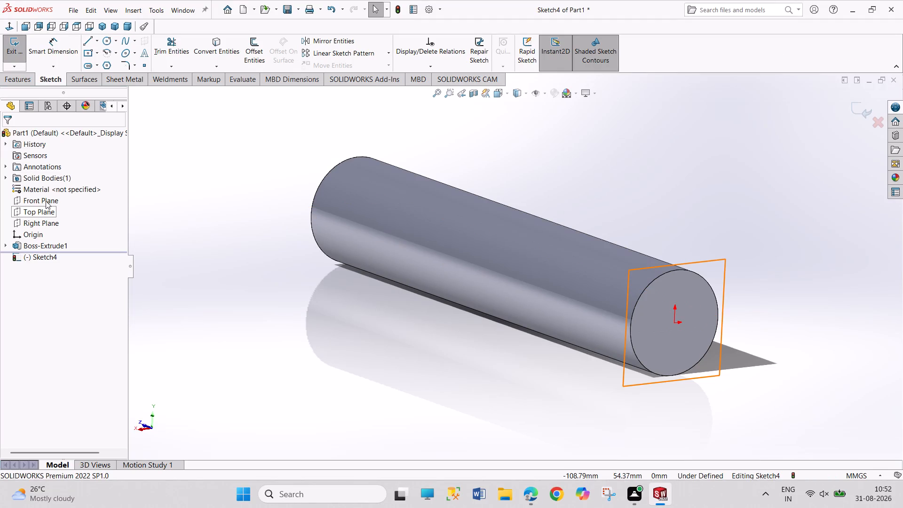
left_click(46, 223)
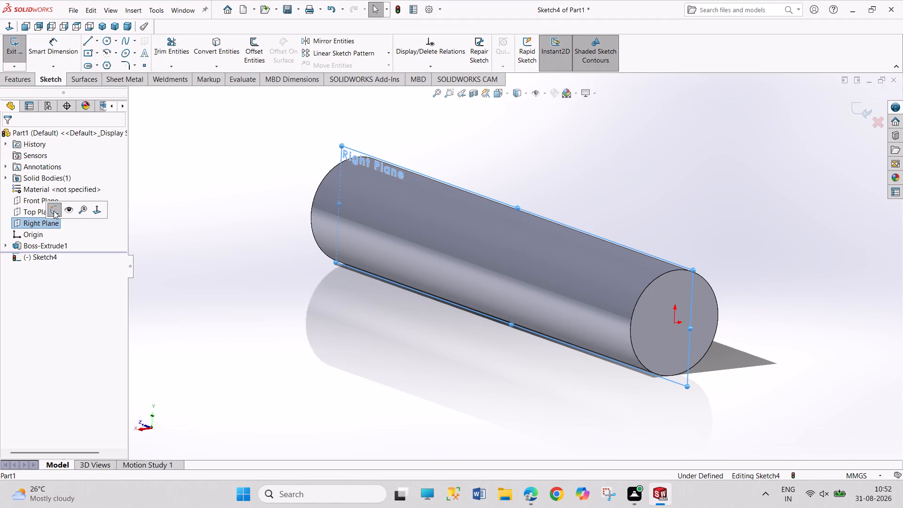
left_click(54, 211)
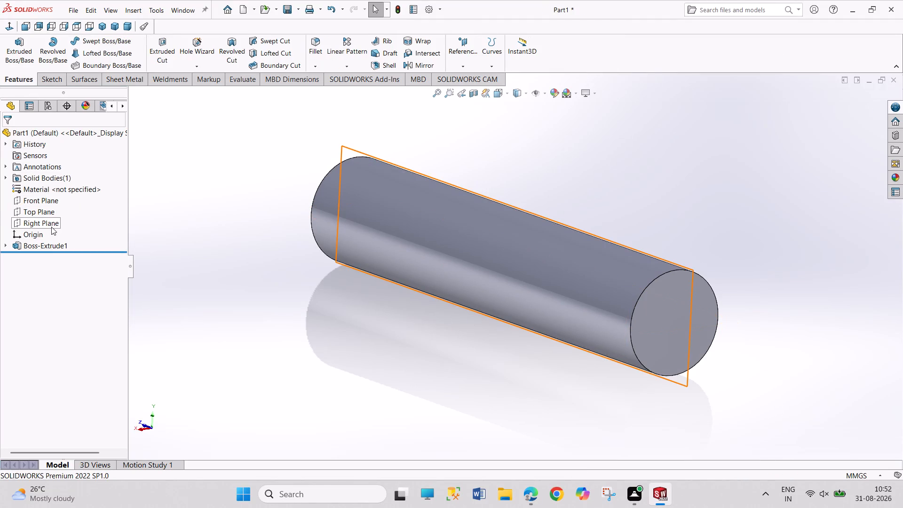
On the Right Plane, sketch a horizontal line about 24 mm long along the rod's axis, outward from the end away from the origin.
left_click(51, 227)
left_click(57, 215)
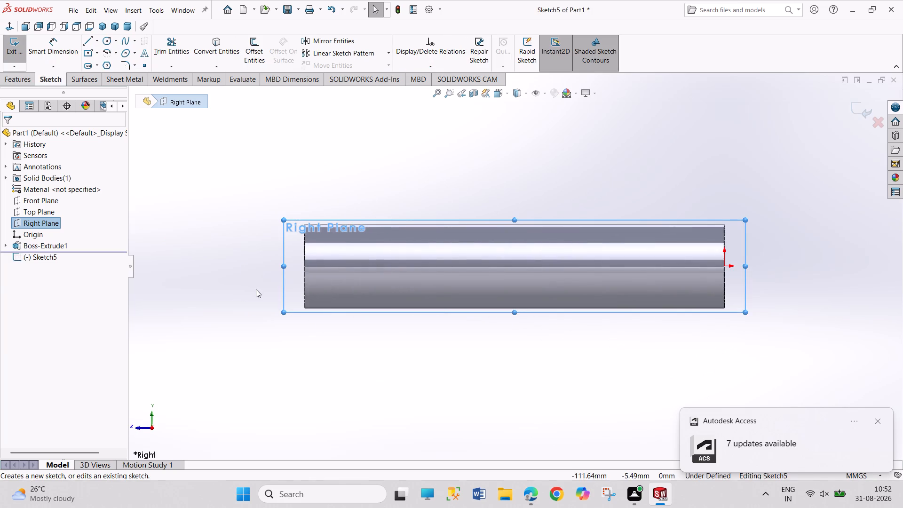
left_click_drag(252, 283, 264, 322)
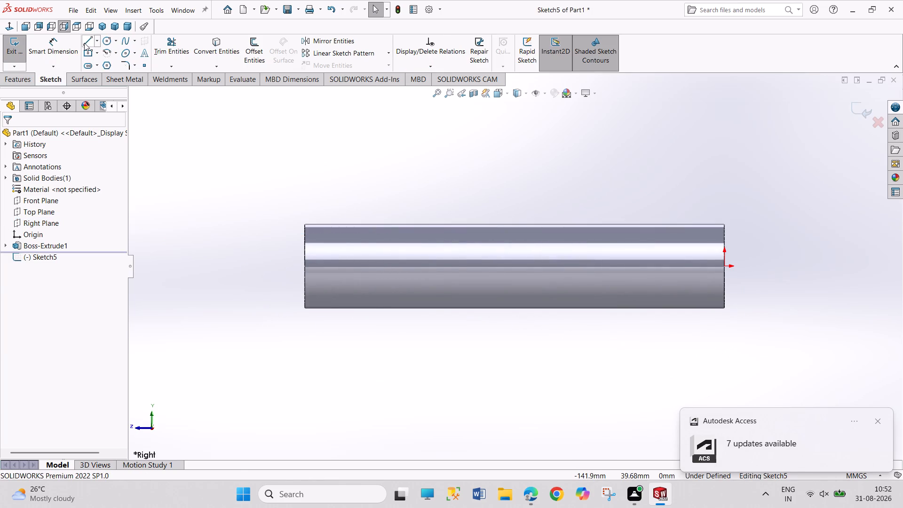
left_click(84, 43)
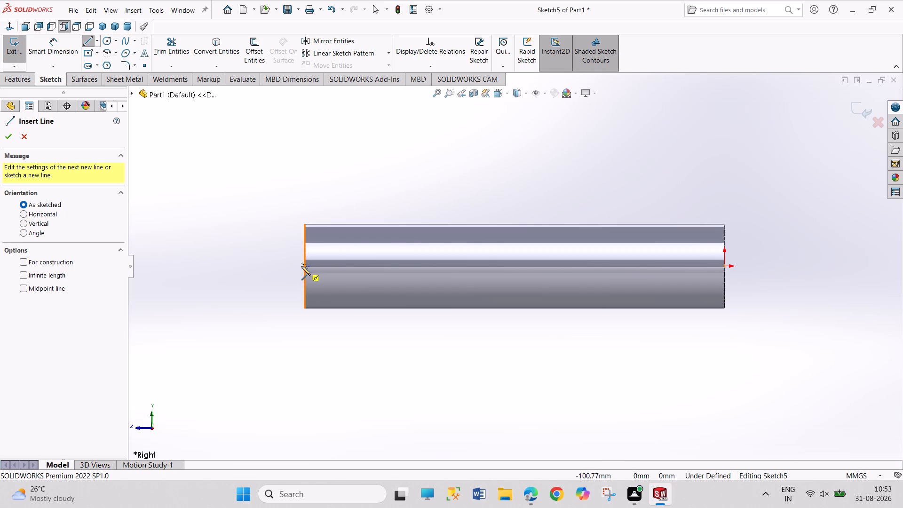
left_click(301, 266)
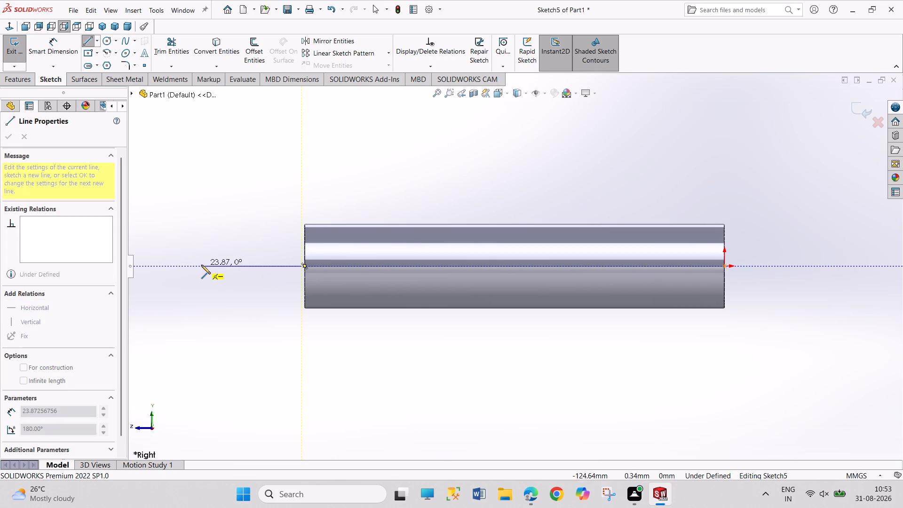
left_click(201, 265)
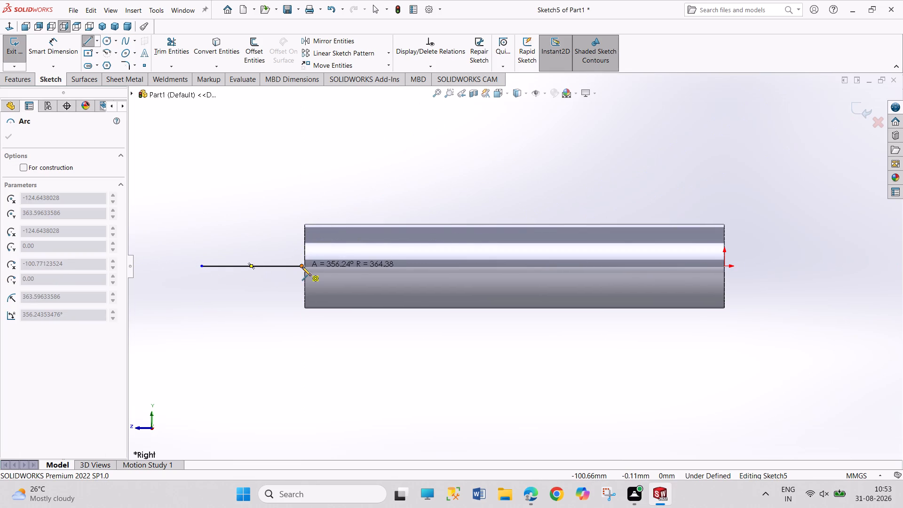
key("Escape")
key("Escape")
key("Escape")
right_click(270, 318)
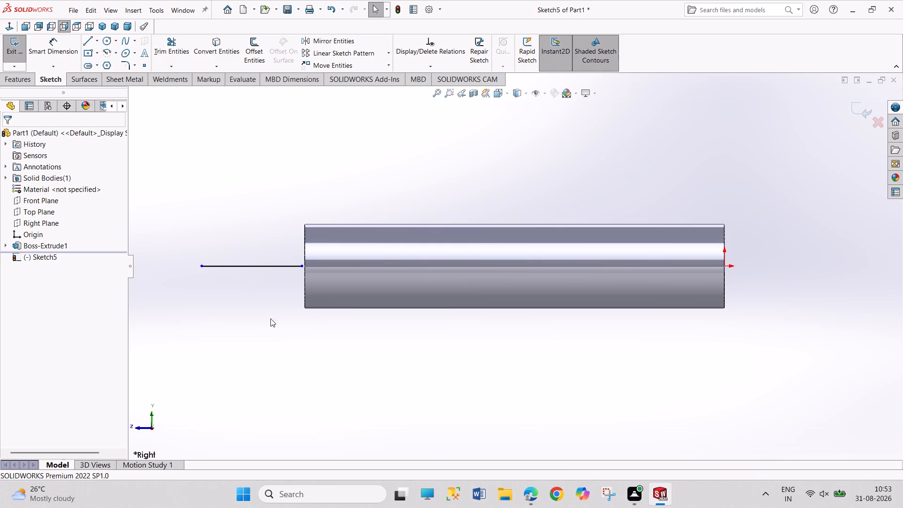
left_click(231, 331)
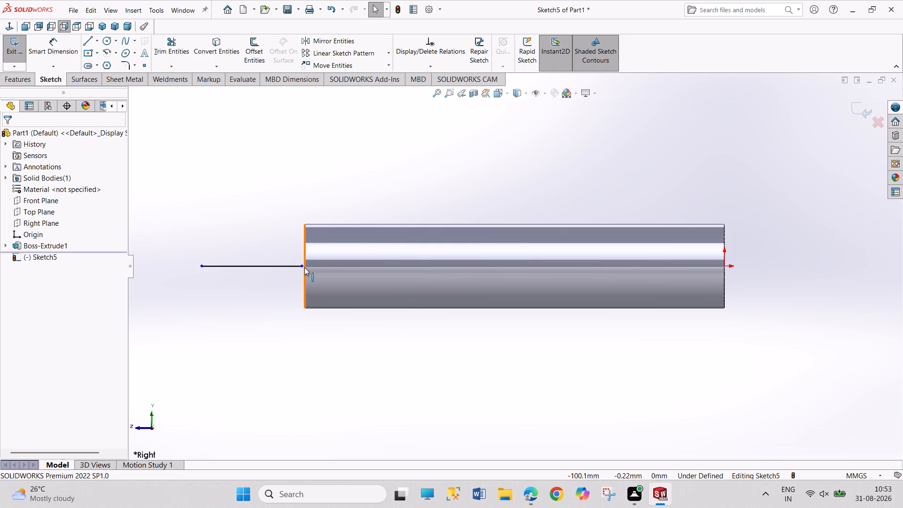
Make the line's inner endpoint coincident with the rod's end edge.
left_click(304, 267)
left_click(302, 267, "ctrl")
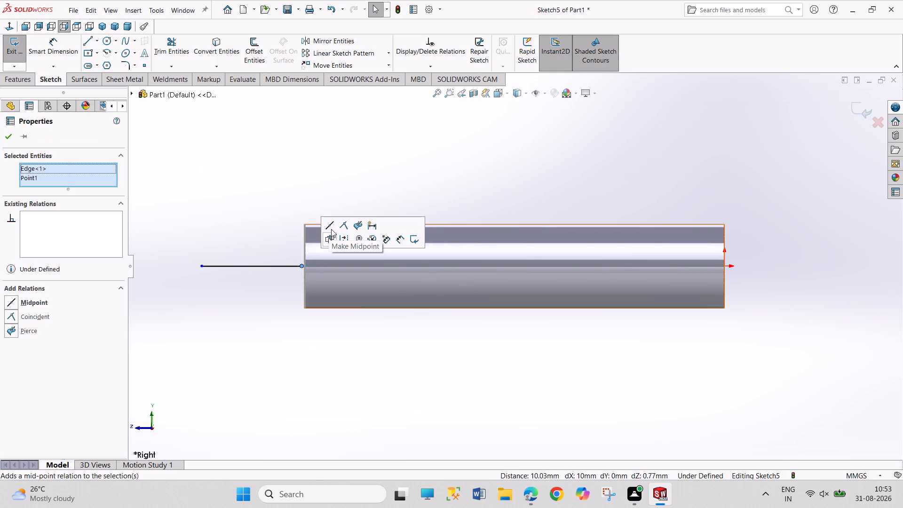
left_click(341, 225)
left_click(350, 170)
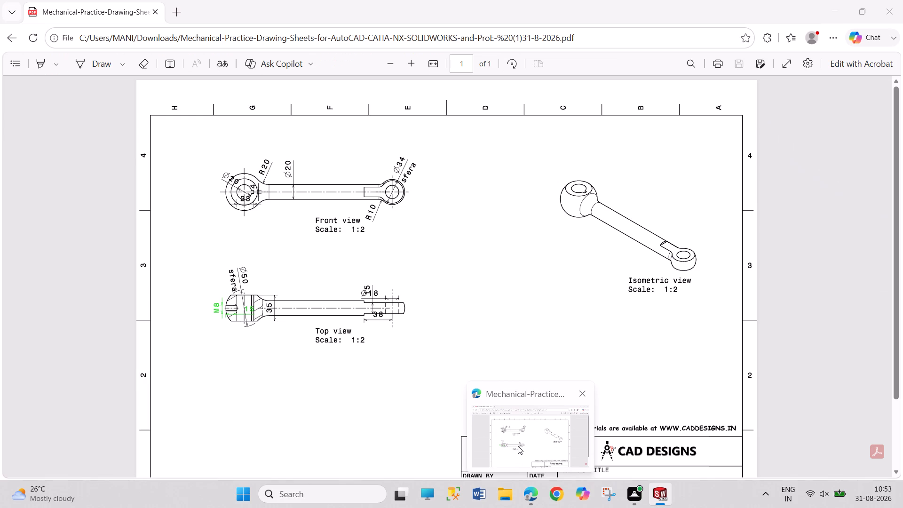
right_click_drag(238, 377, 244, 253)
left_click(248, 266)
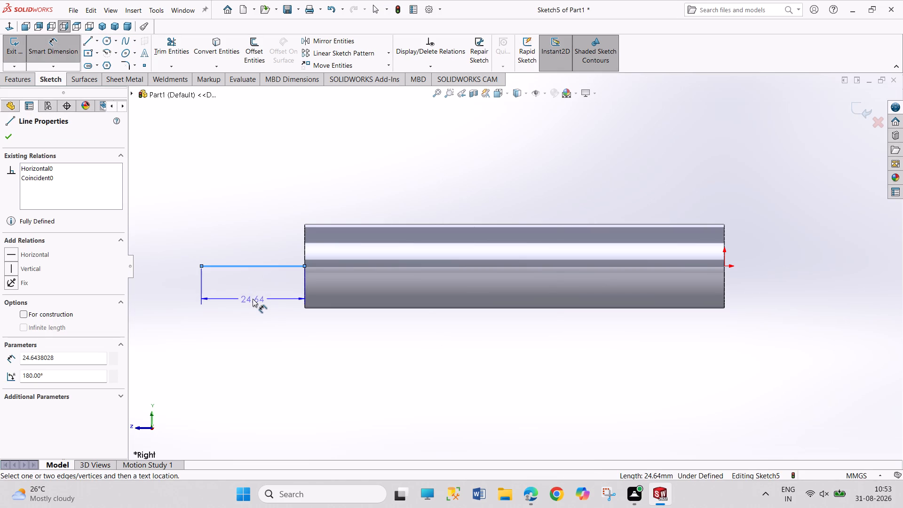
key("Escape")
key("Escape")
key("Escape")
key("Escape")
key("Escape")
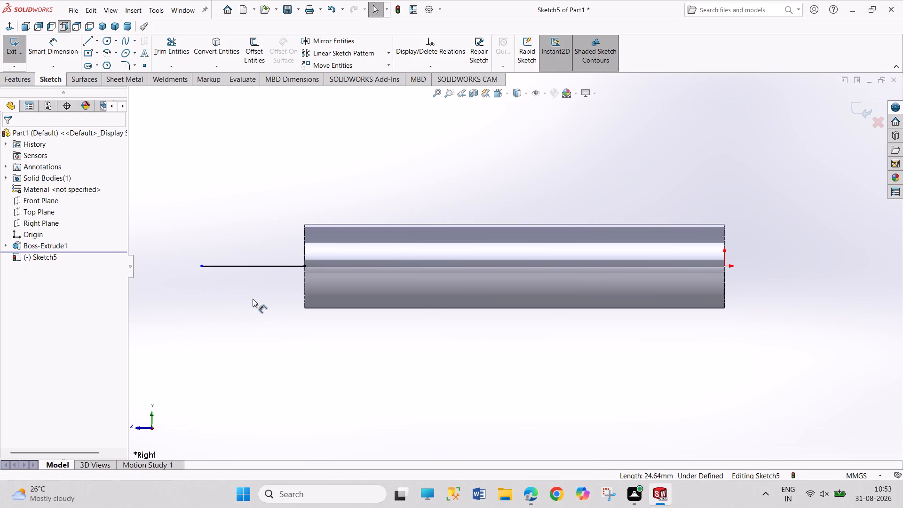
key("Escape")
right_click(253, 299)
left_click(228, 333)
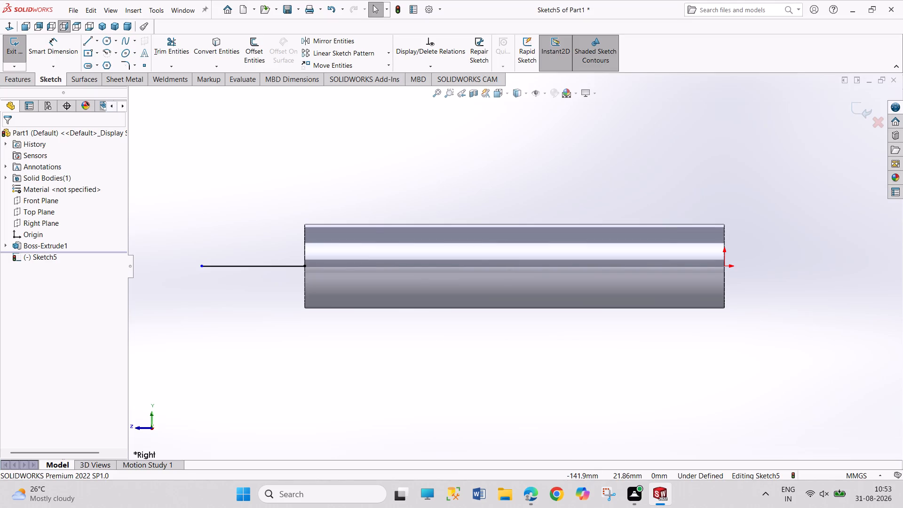
Dimension the horizontal line beyond the rod's end to a length of 50 mm.
right_click_drag(217, 406, 224, 315)
left_click(244, 269)
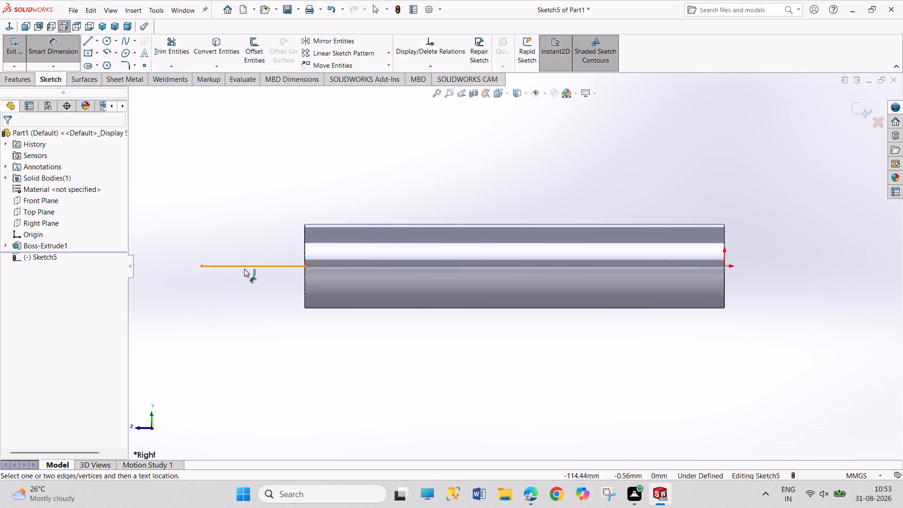
left_click(249, 297)
type("50")
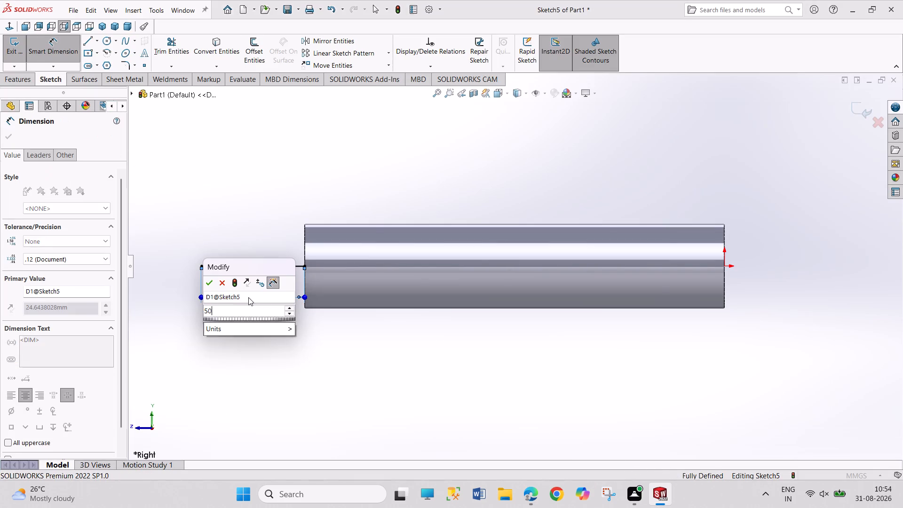
key("Return")
right_click(227, 333)
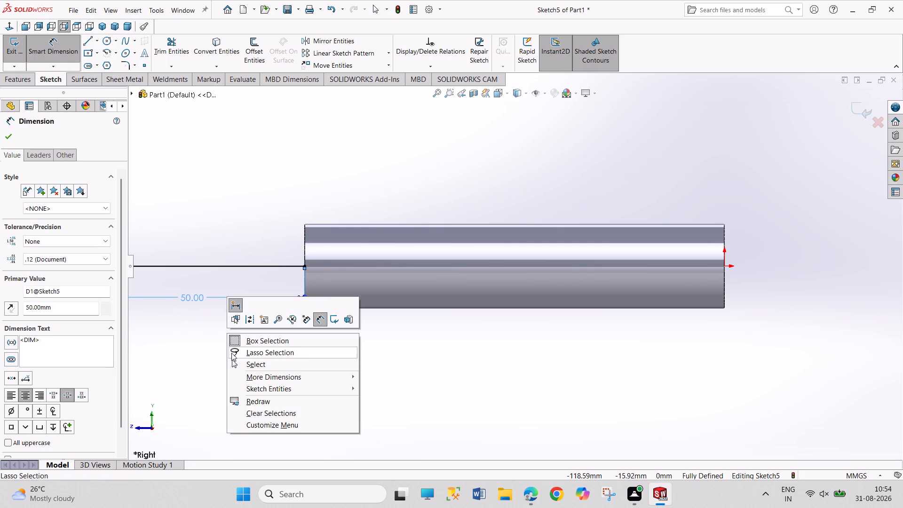
left_click(237, 367)
scroll(209, 351, "up", 5)
scroll(444, 275, "down", 2)
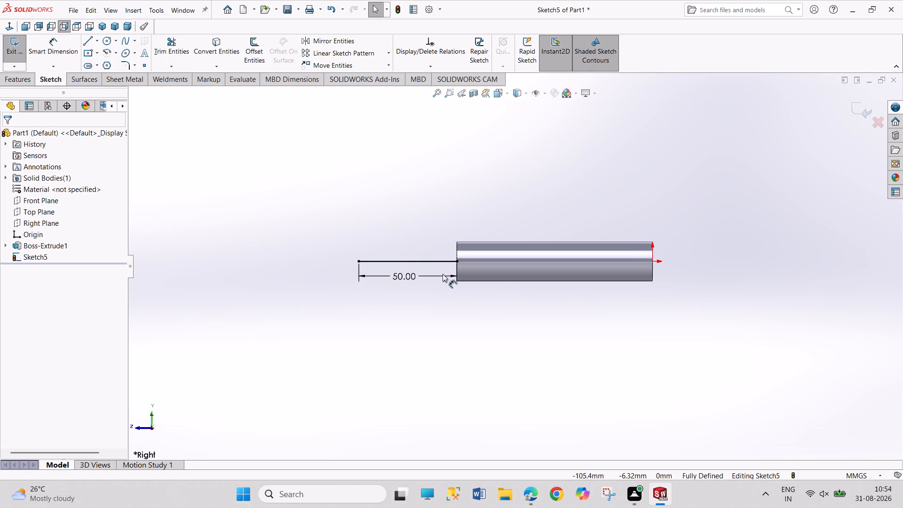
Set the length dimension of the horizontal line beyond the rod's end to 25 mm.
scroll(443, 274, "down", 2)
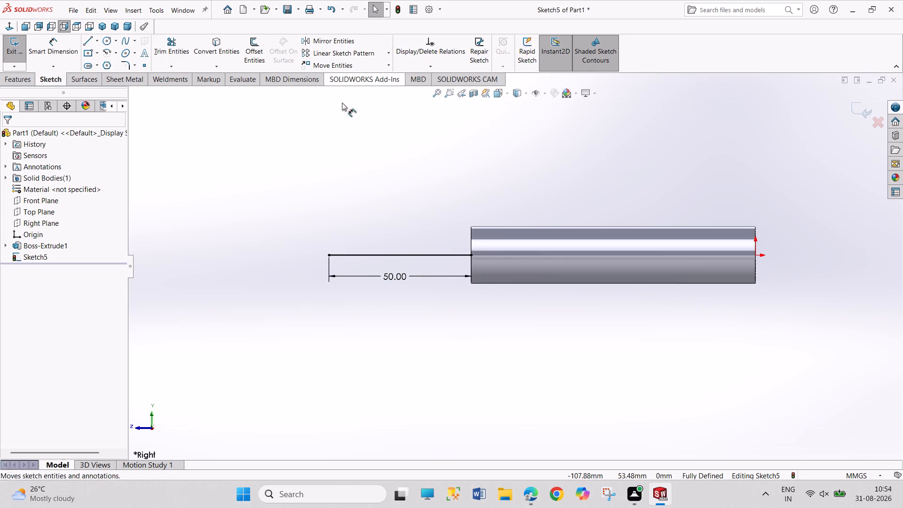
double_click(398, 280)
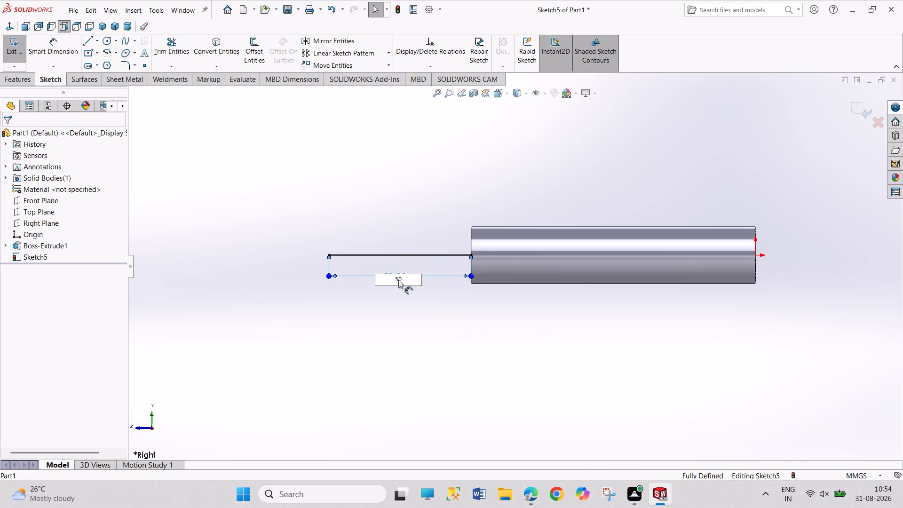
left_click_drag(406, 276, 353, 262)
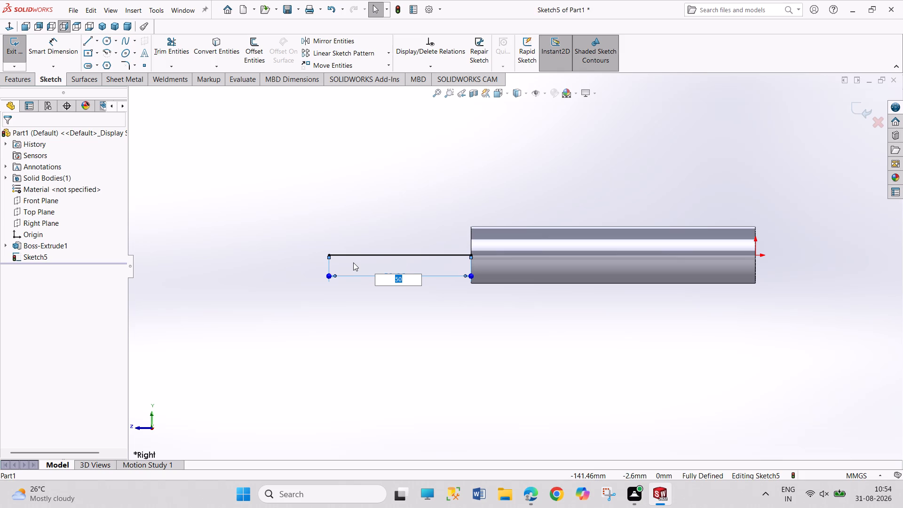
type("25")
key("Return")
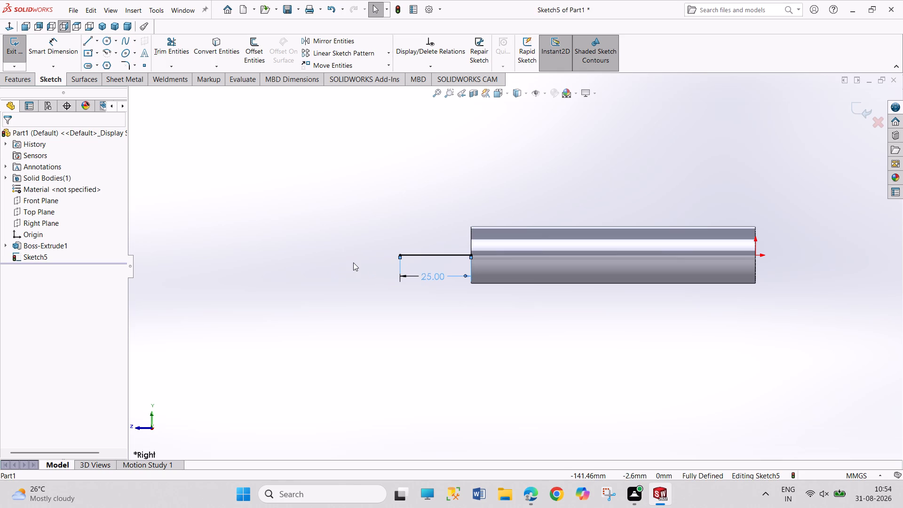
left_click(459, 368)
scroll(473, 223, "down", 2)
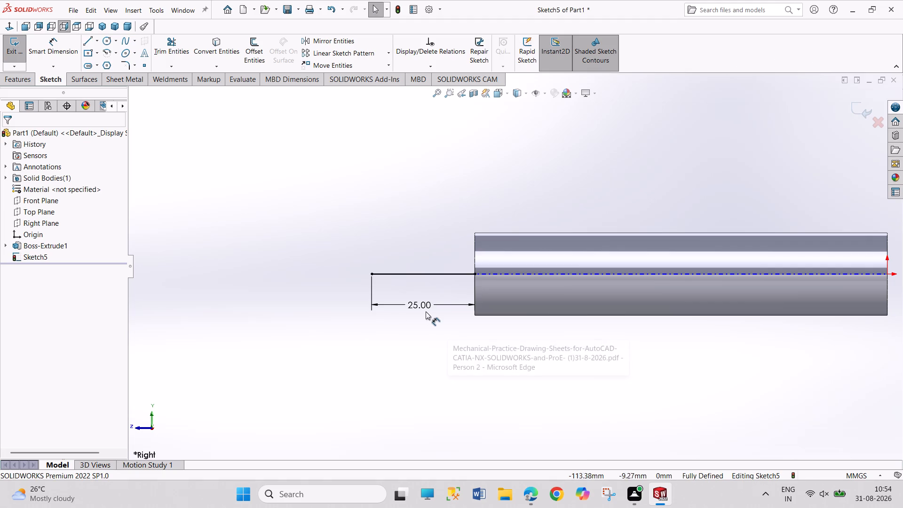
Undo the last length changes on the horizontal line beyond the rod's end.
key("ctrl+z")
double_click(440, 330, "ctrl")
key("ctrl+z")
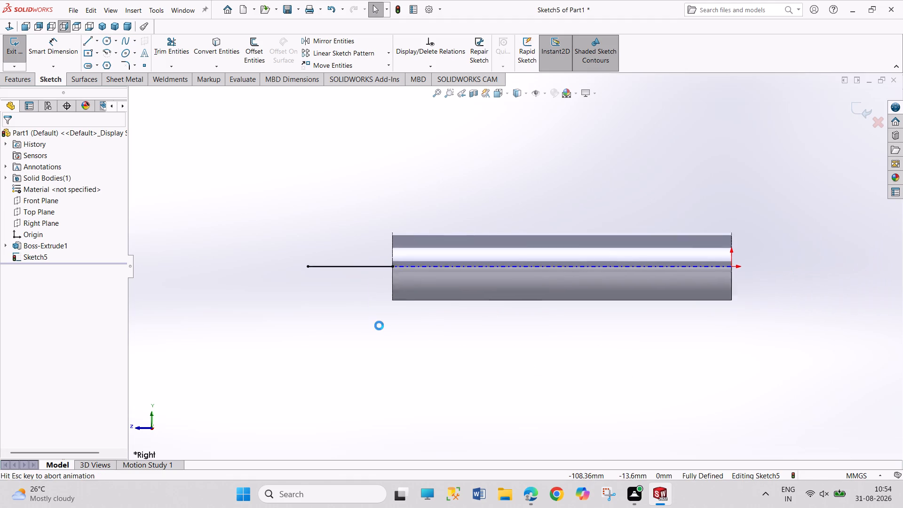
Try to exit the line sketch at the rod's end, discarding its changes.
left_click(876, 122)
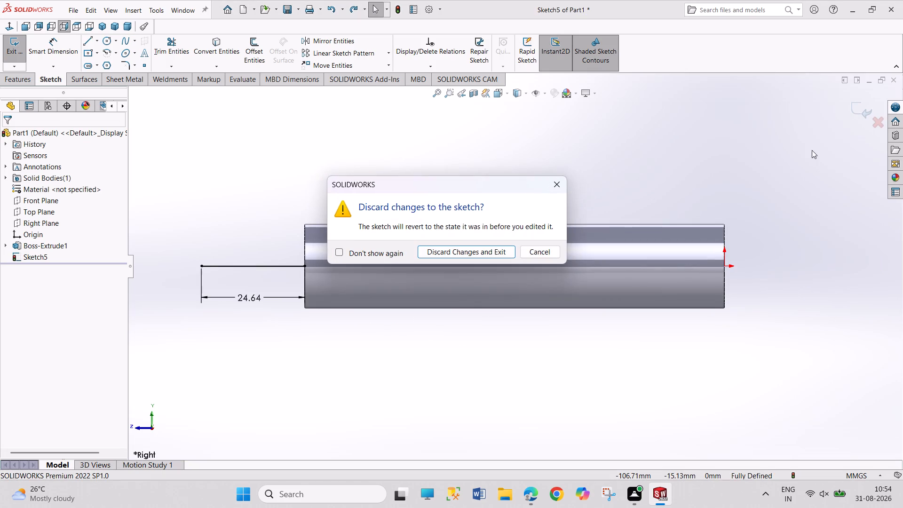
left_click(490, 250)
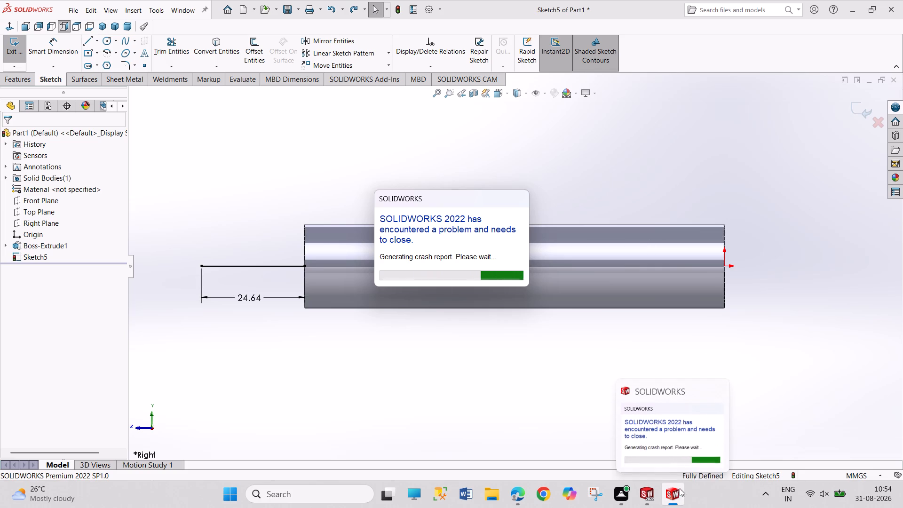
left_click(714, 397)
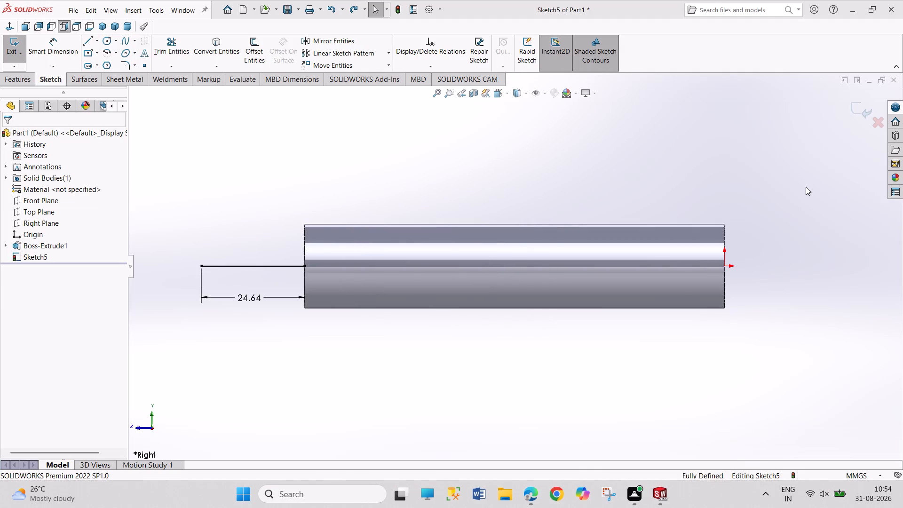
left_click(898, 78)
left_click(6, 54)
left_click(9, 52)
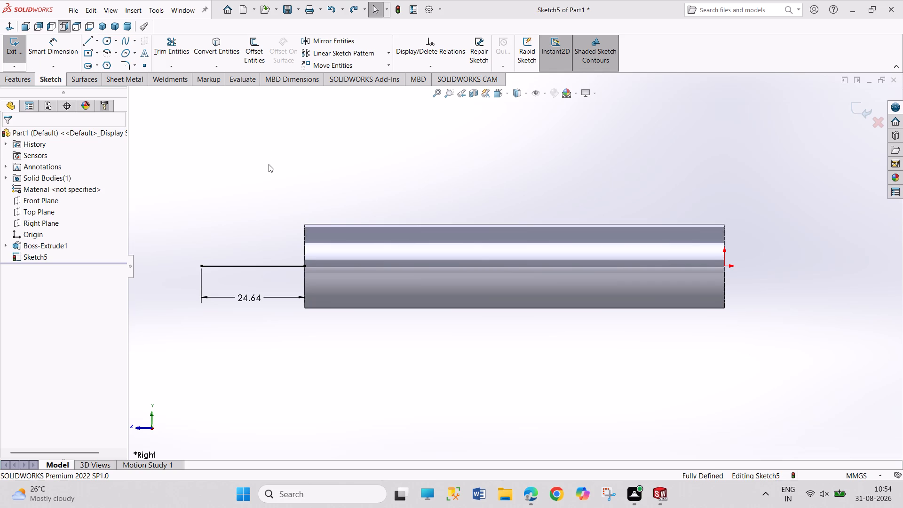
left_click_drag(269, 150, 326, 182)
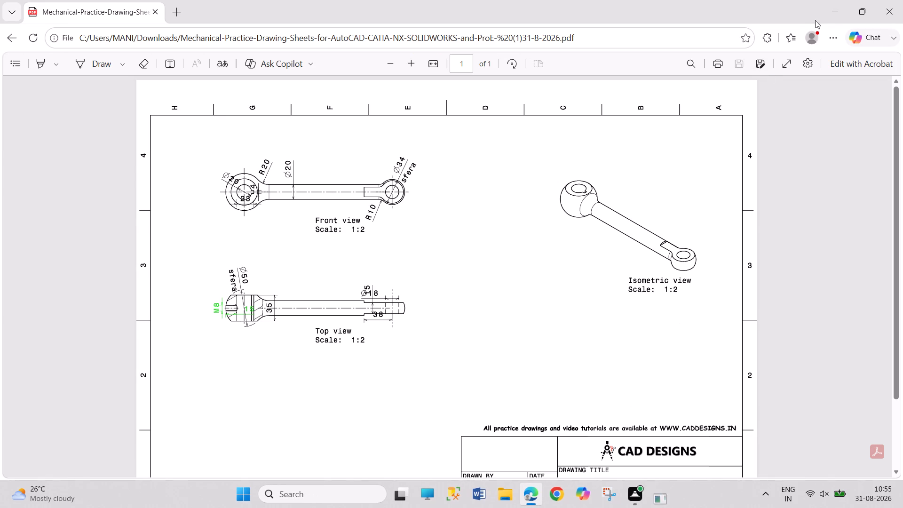
Bring up the SOLIDWORKS Error Report and finish it with the Done option, without restarting the program.
left_click(657, 495)
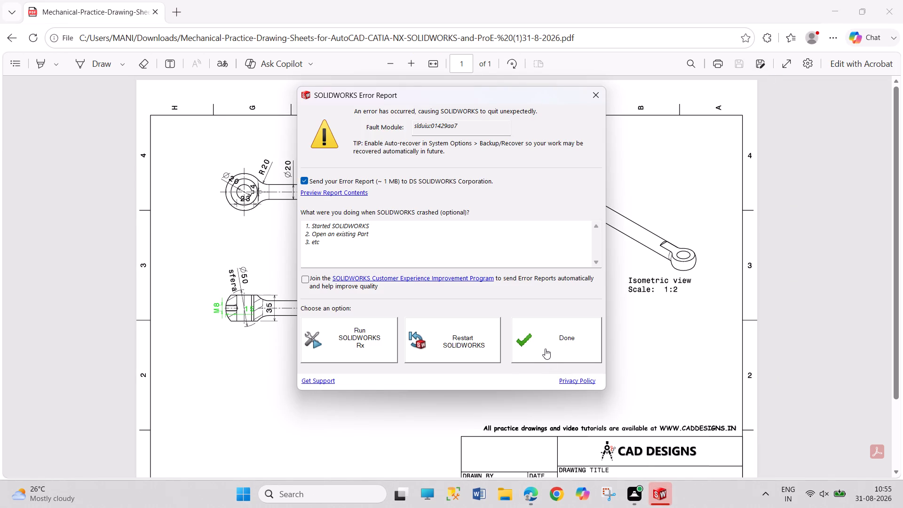
left_click(544, 345)
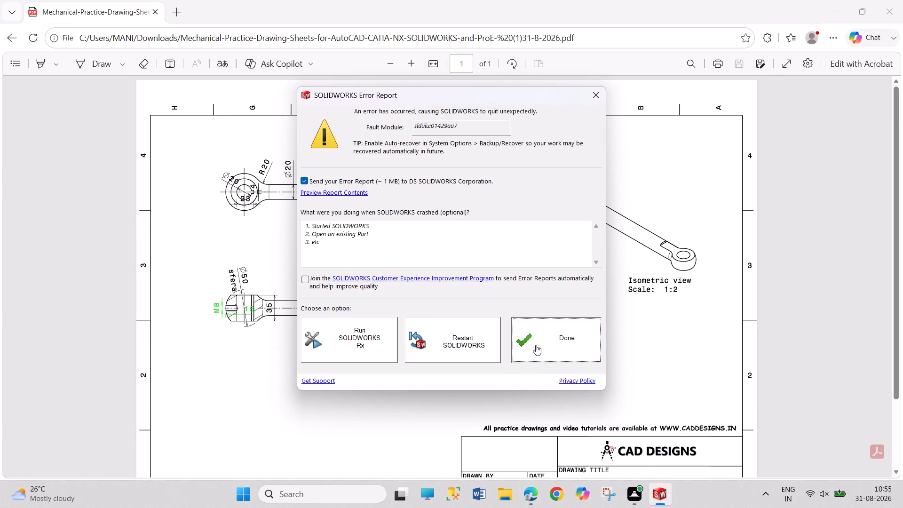
left_click(522, 336)
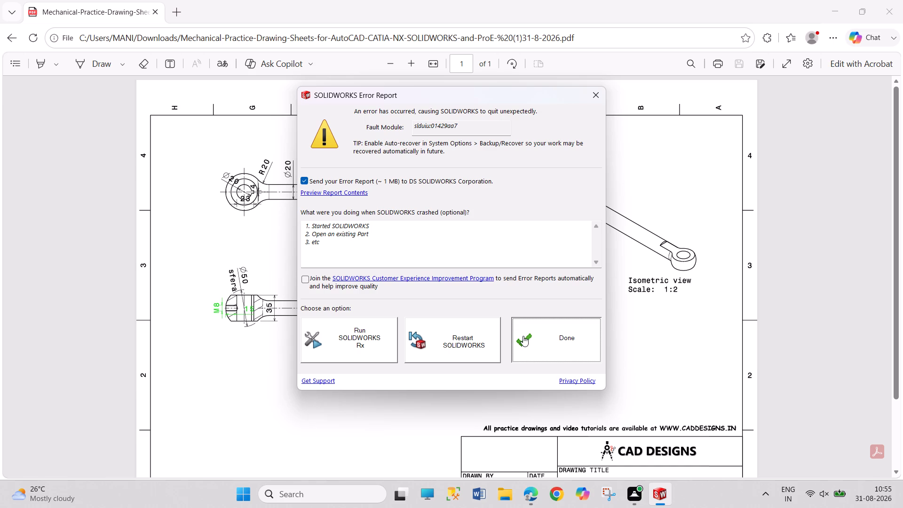
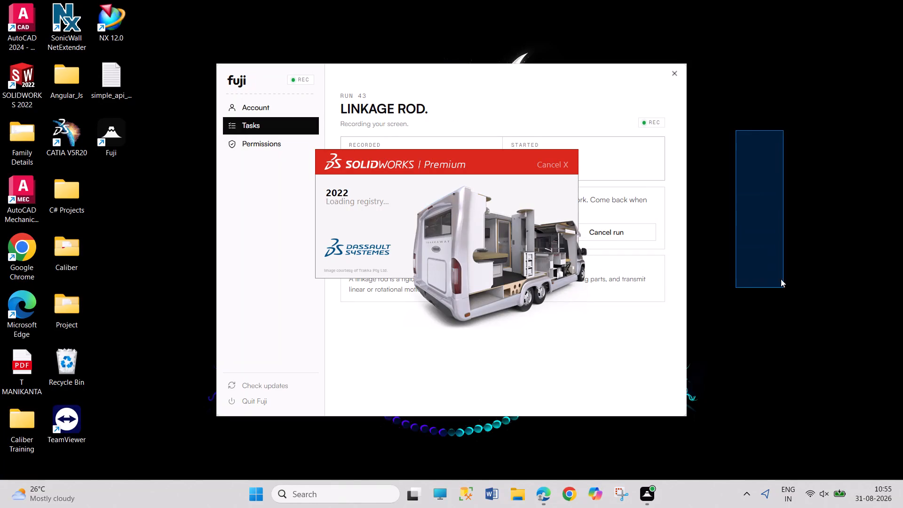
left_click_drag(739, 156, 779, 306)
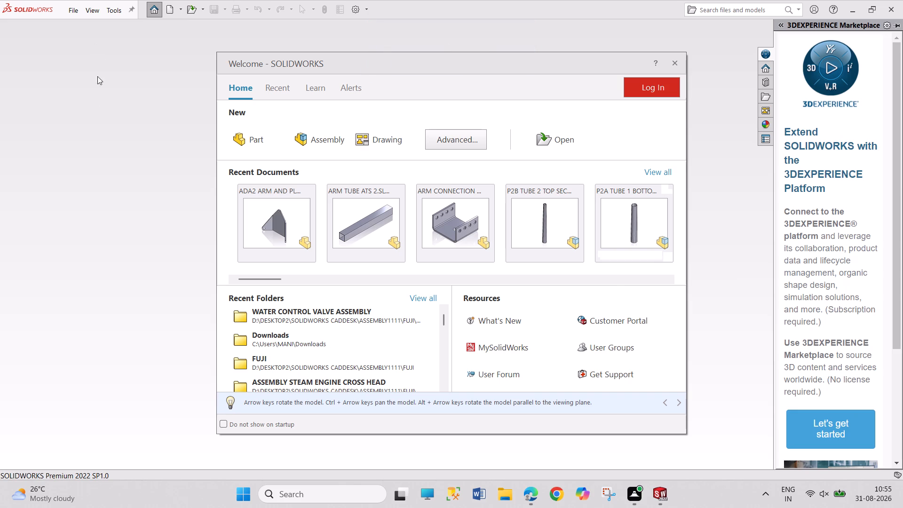
Create a new part document and open a sketch on the Front Plane.
left_click(117, 131)
left_click(167, 11)
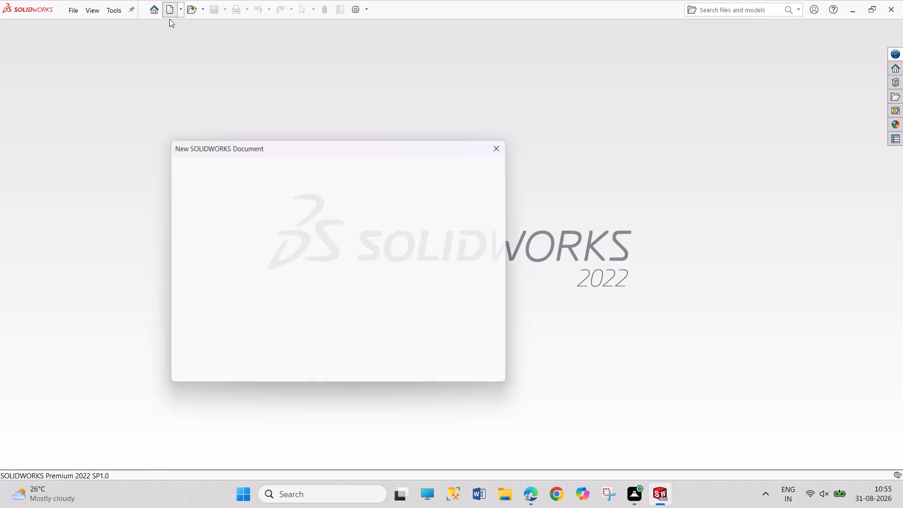
left_click(397, 368)
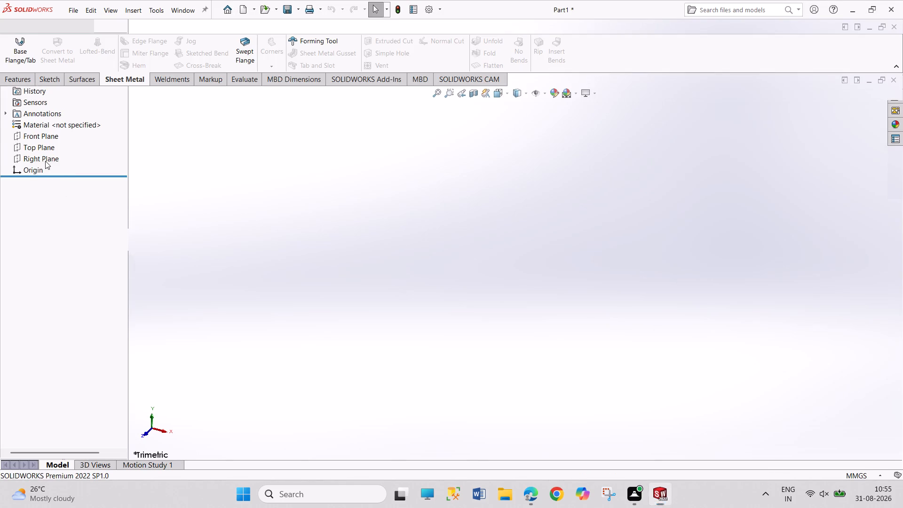
left_click(43, 192)
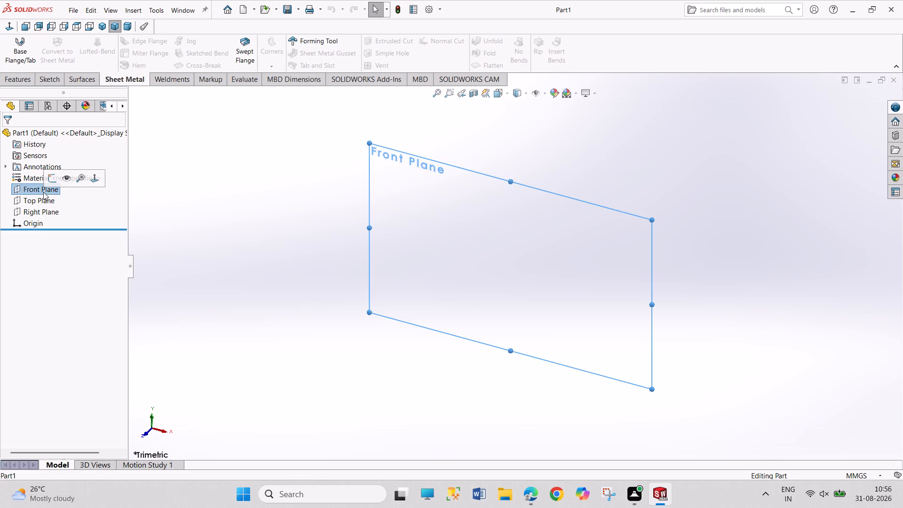
left_click(53, 180)
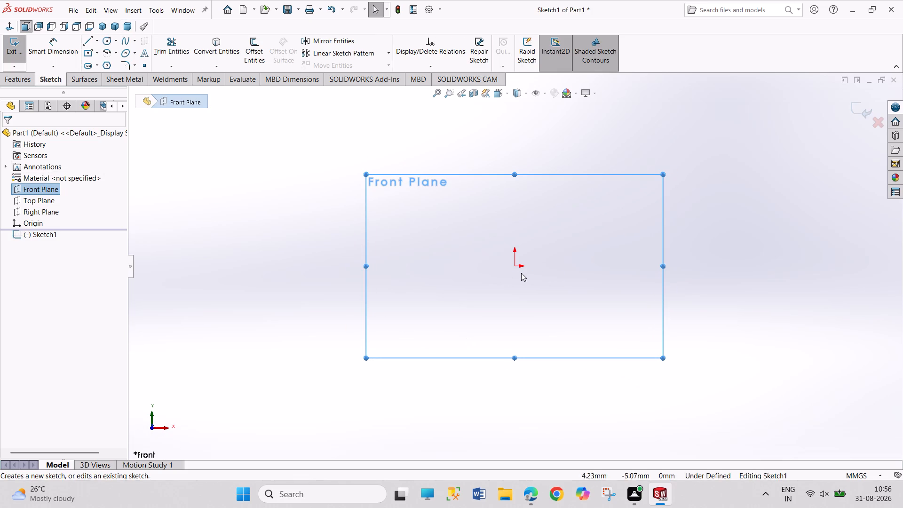
Sketch a horizontal line from the origin toward negative X and dimension its length to 25 mm.
left_click(87, 40)
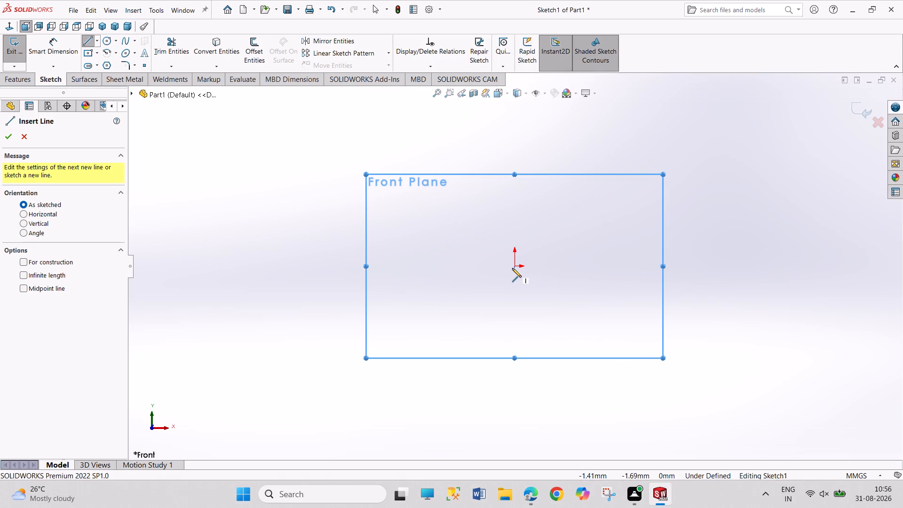
left_click(512, 267)
left_click(459, 266)
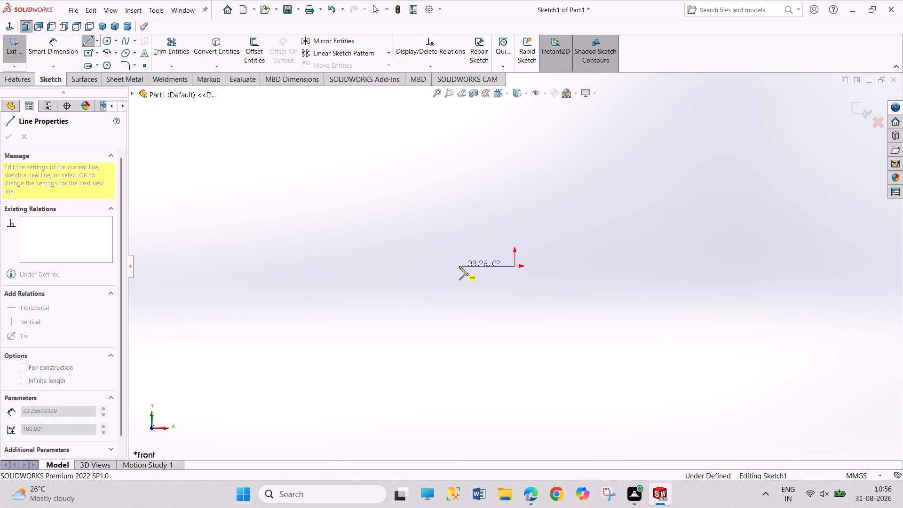
right_click(476, 300)
left_click(481, 307)
right_click_drag(483, 351, 472, 282)
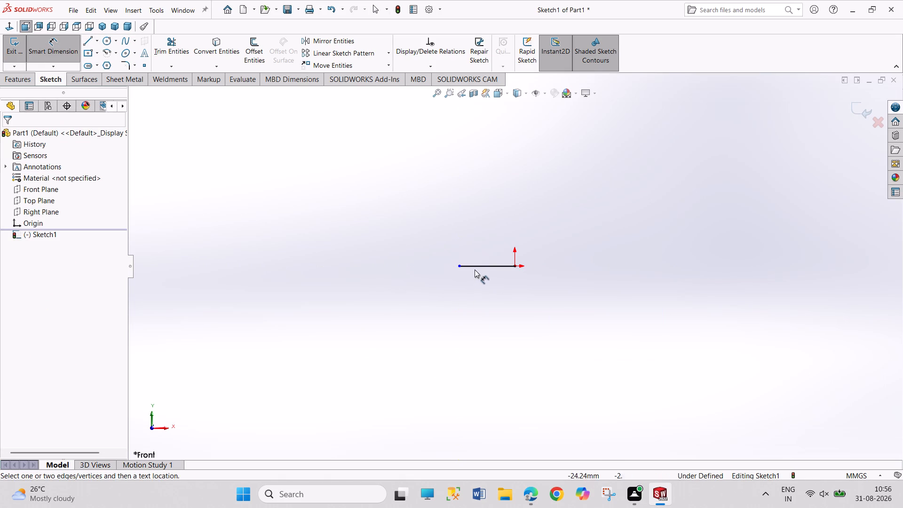
left_click(476, 266)
left_click(480, 299)
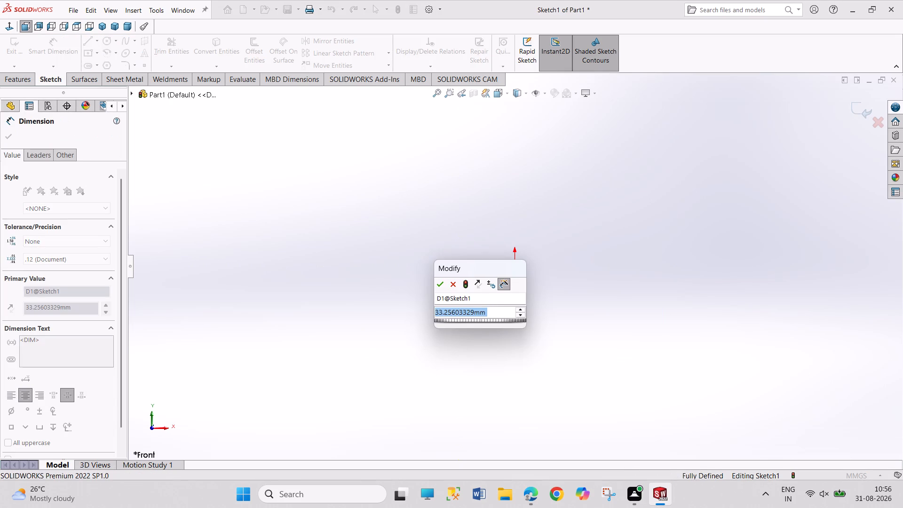
type("25")
key("Return")
right_click(554, 291)
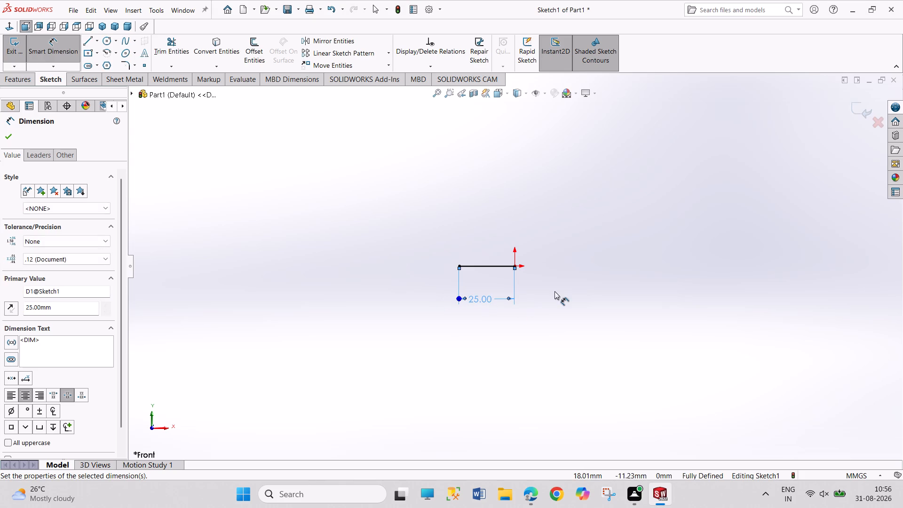
left_click(570, 322)
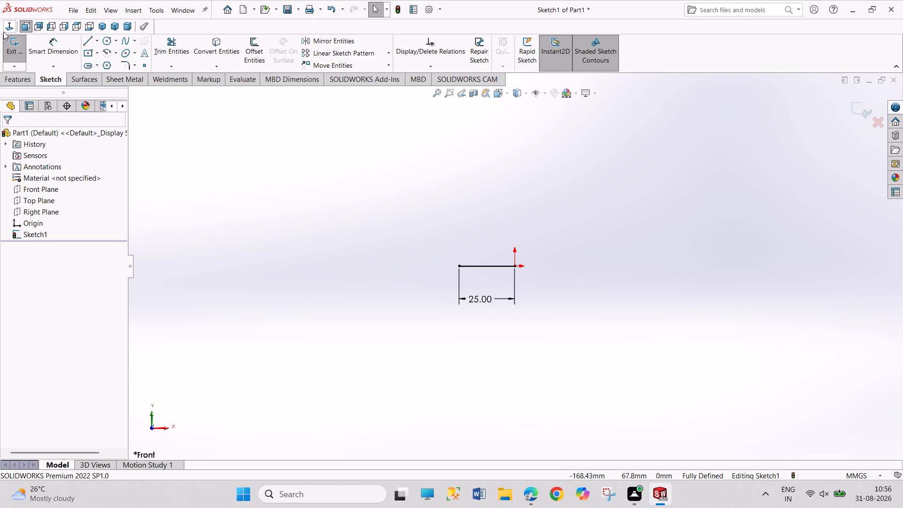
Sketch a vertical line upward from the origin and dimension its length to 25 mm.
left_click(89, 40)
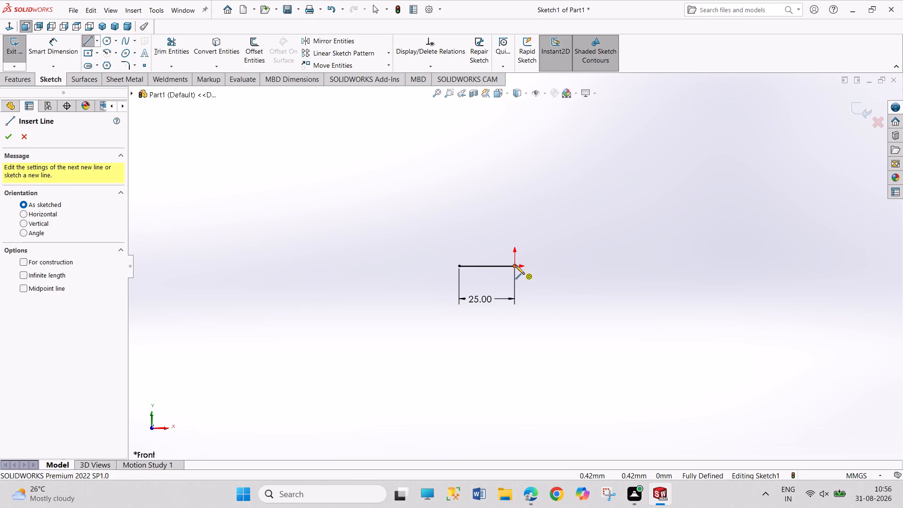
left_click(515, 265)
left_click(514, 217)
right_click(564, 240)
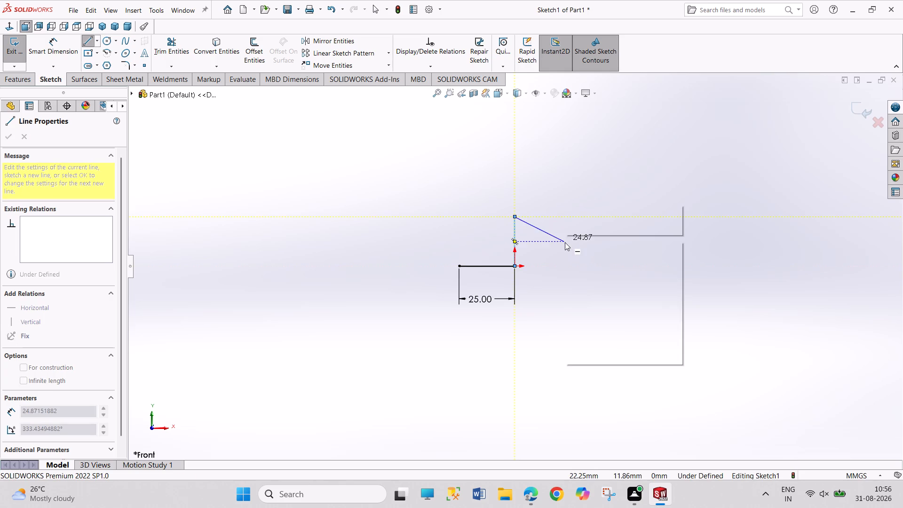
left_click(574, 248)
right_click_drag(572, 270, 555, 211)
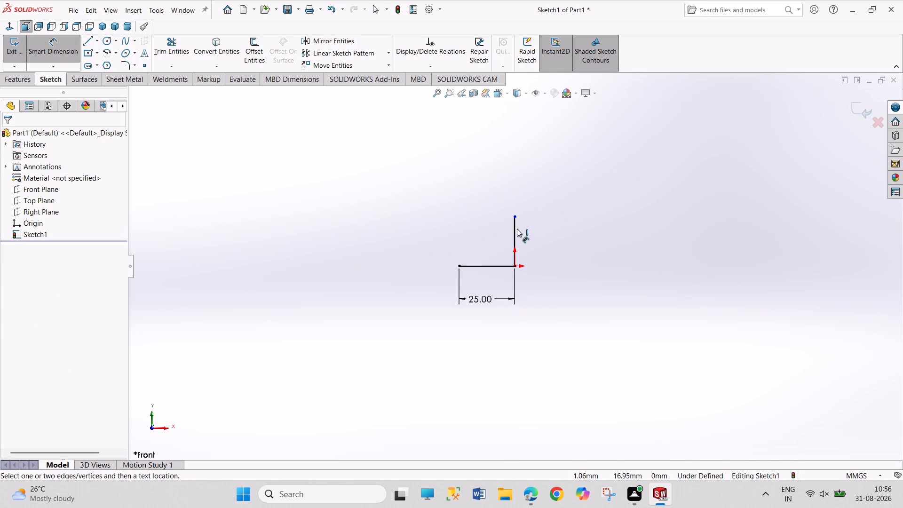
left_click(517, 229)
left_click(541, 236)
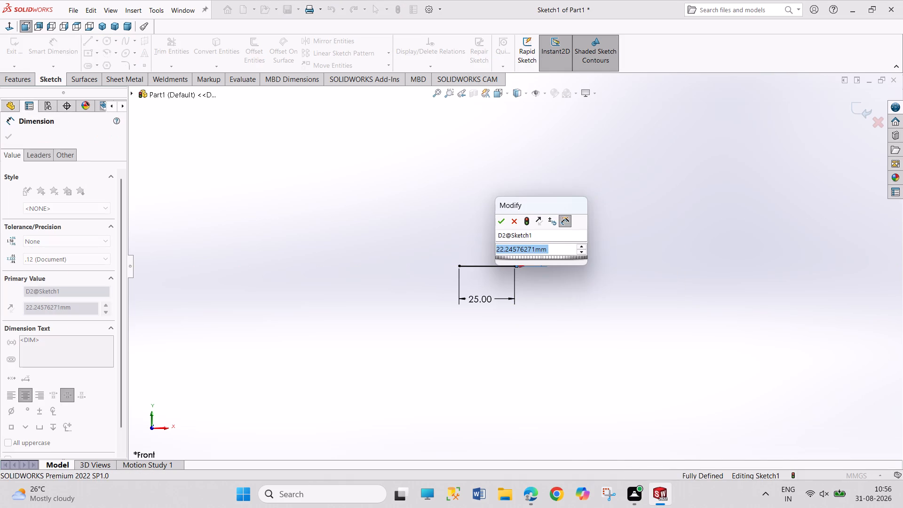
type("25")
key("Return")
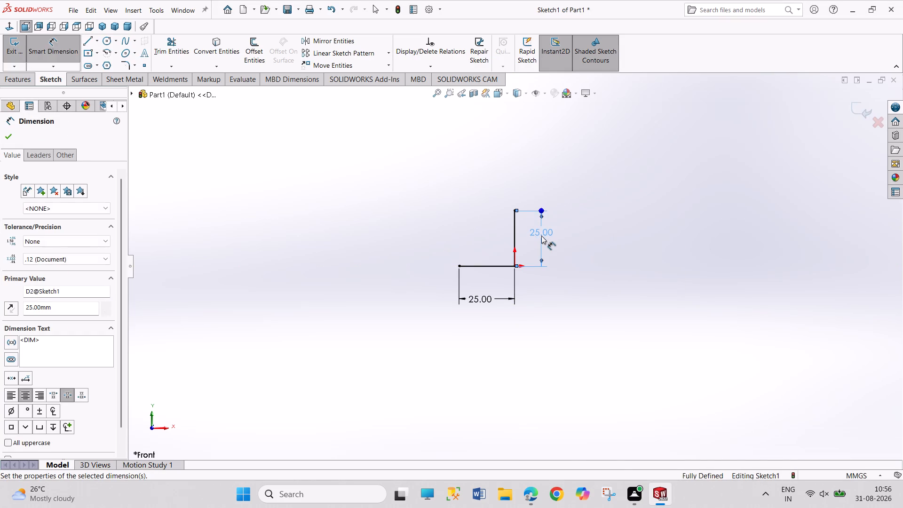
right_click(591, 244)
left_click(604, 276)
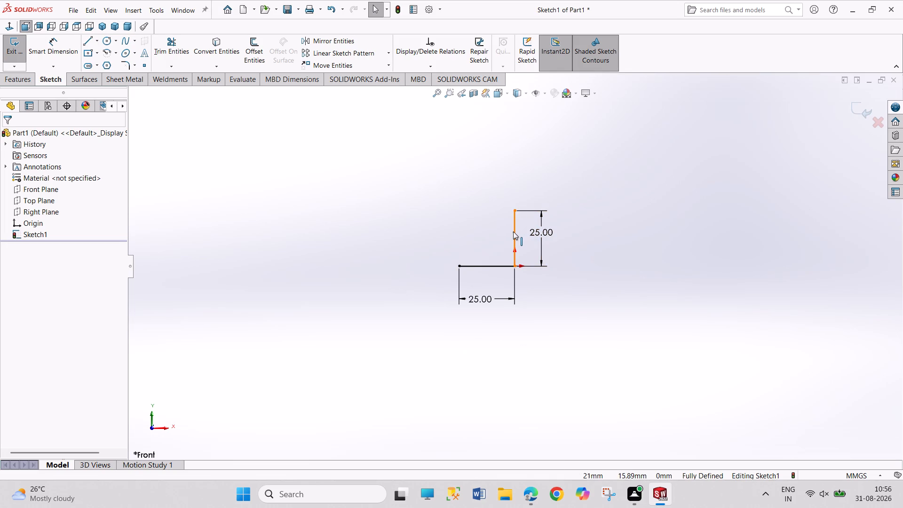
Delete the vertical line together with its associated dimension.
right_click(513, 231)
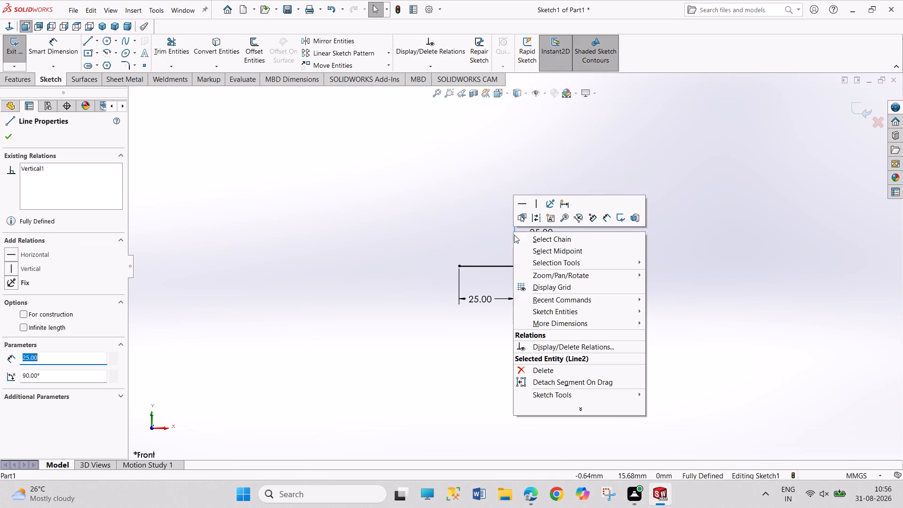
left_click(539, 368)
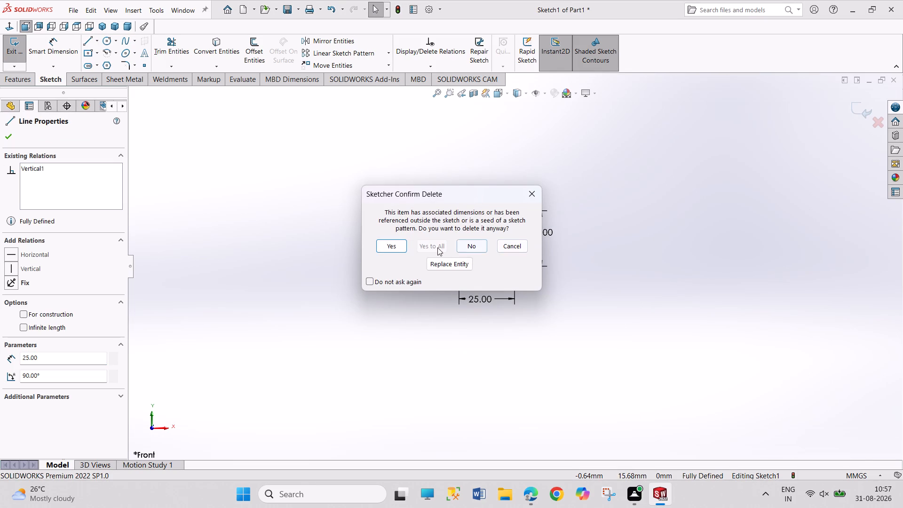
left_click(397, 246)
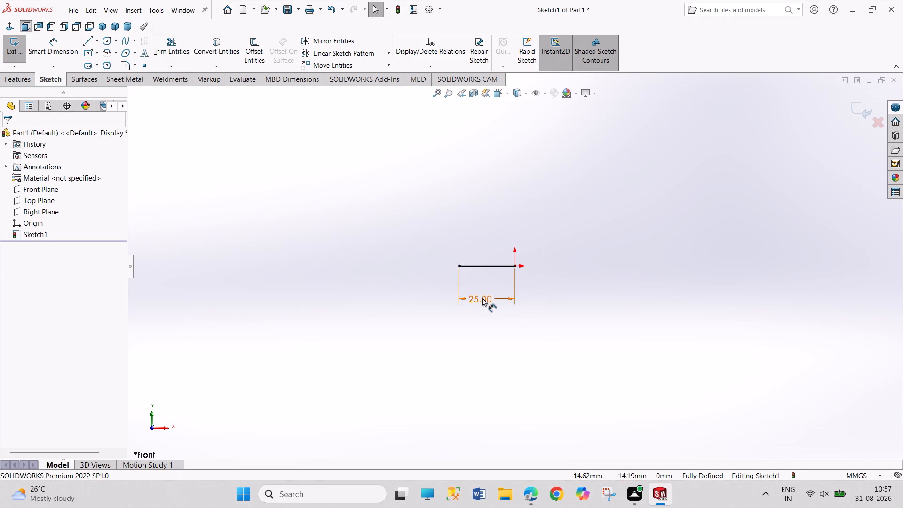
Set the horizontal line's length dimension to 50 mm.
double_click(482, 298)
left_click_drag(487, 298, 471, 292)
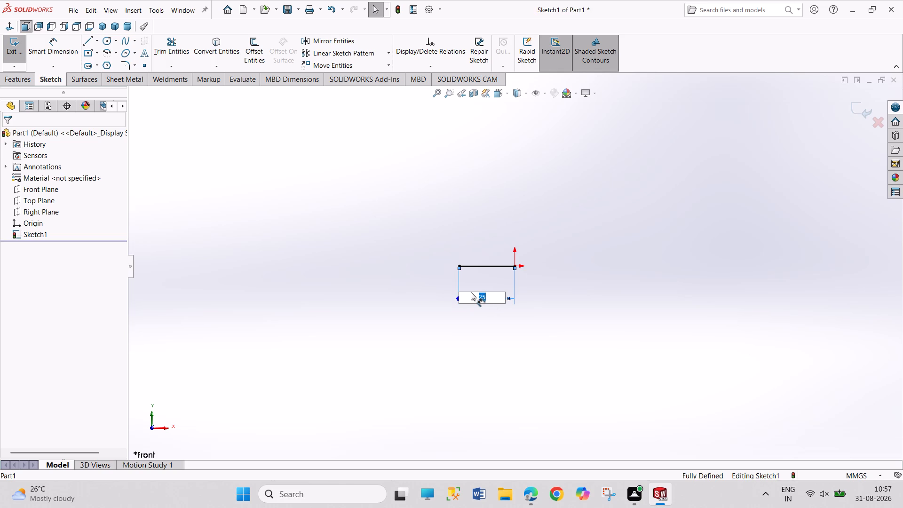
type("50")
key("Return")
left_click(602, 313)
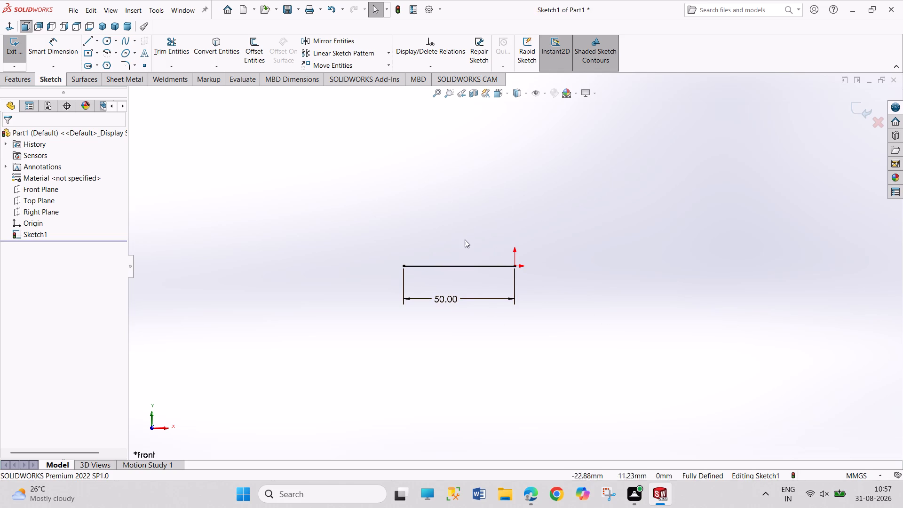
Sketch a circle centred on the midpoint of the horizontal line and dimension its diameter to 50 mm.
left_click(105, 40)
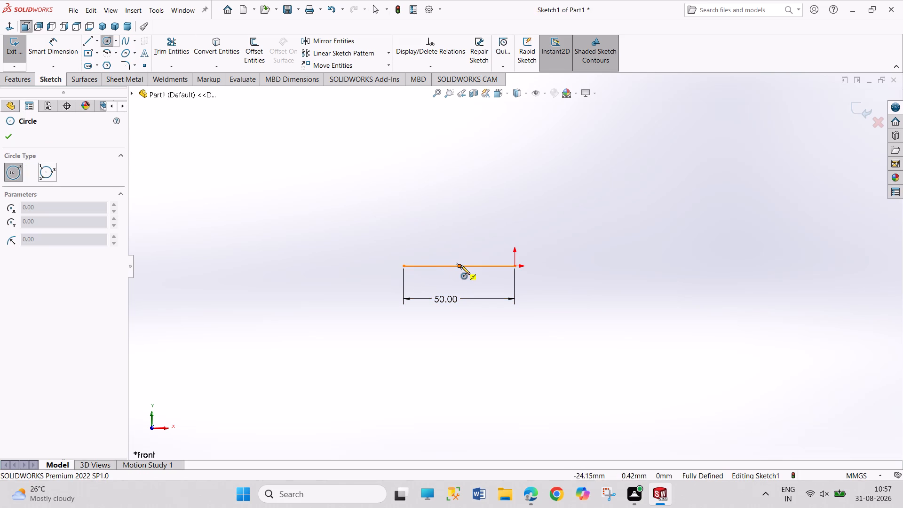
left_click(461, 265)
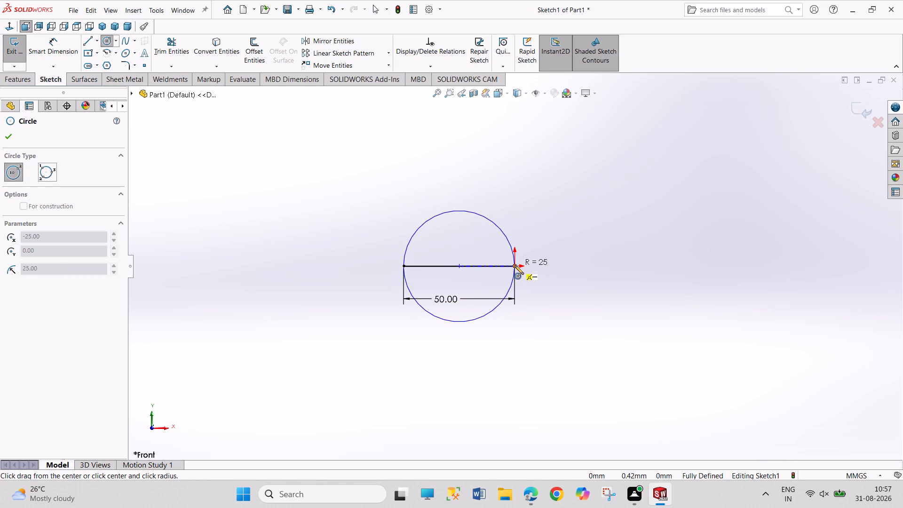
left_click(507, 266)
right_click_drag(560, 231, 543, 140)
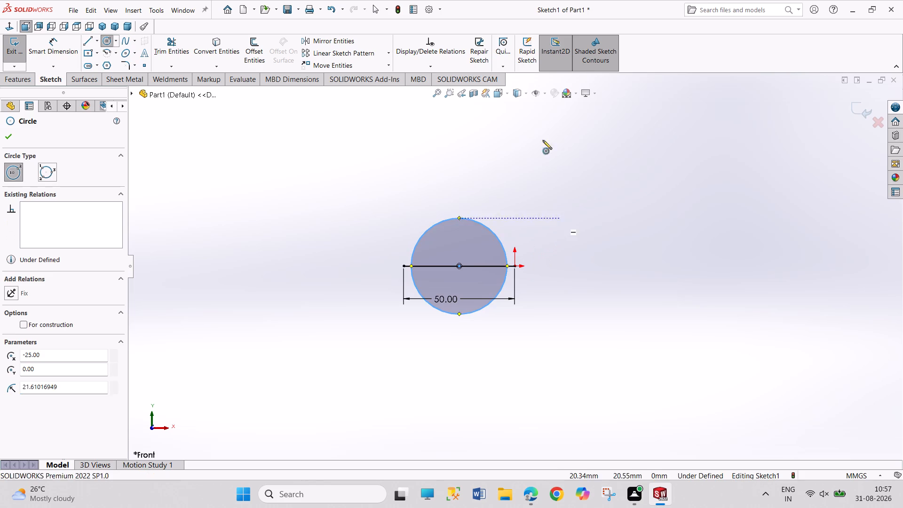
right_click_drag(543, 140, 541, 137)
left_click(491, 230)
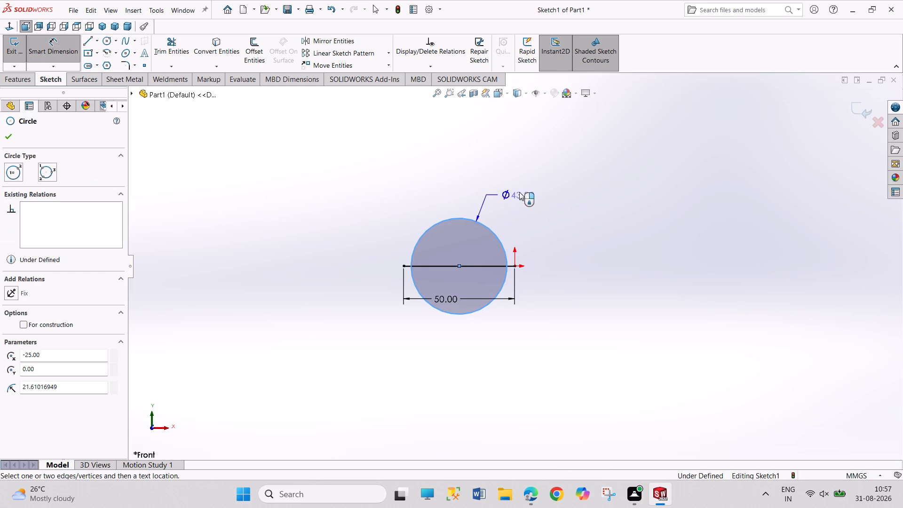
left_click(524, 184)
type("50")
key("Return")
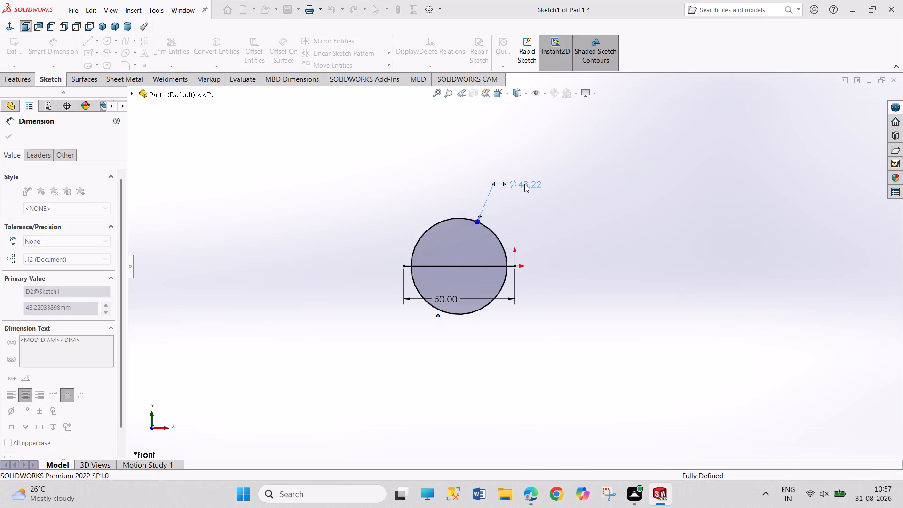
right_click(577, 222)
left_click(601, 251)
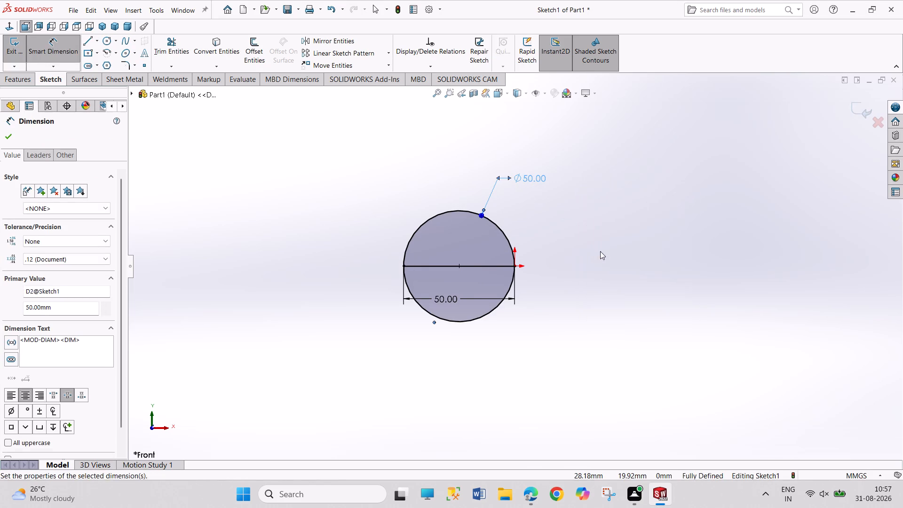
Trim away the lower half of the circle to leave a closed semicircular profile above the line.
left_click(176, 45)
left_click(481, 314)
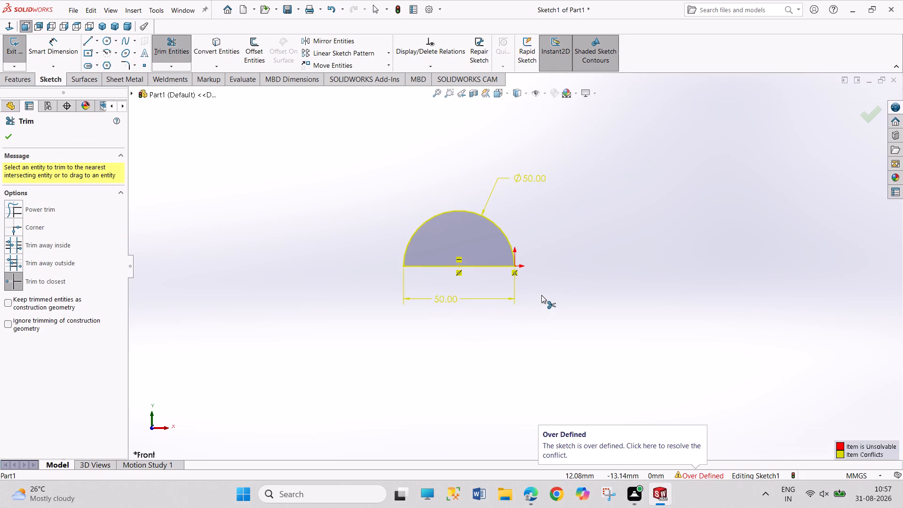
right_click(541, 295)
left_click(559, 326)
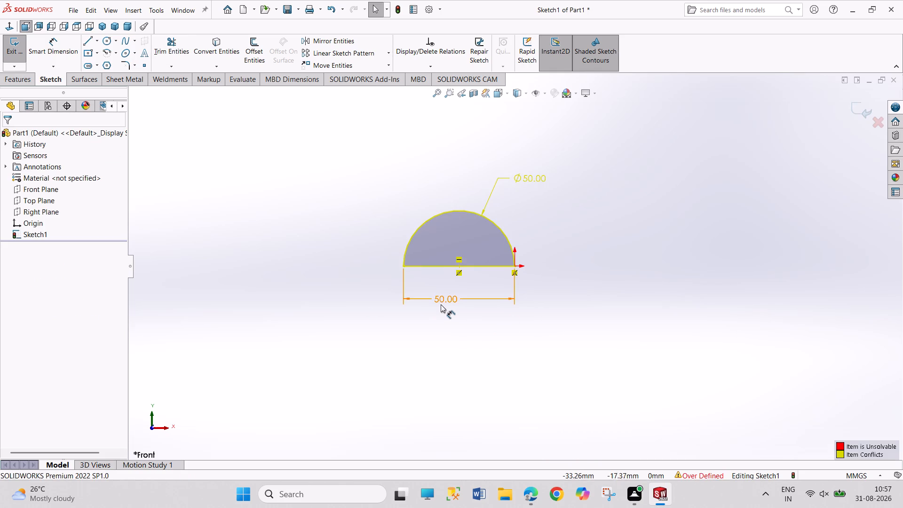
Delete the horizontal line's 50 mm length dimension and exit the sketch.
right_click(441, 303)
left_click(480, 367)
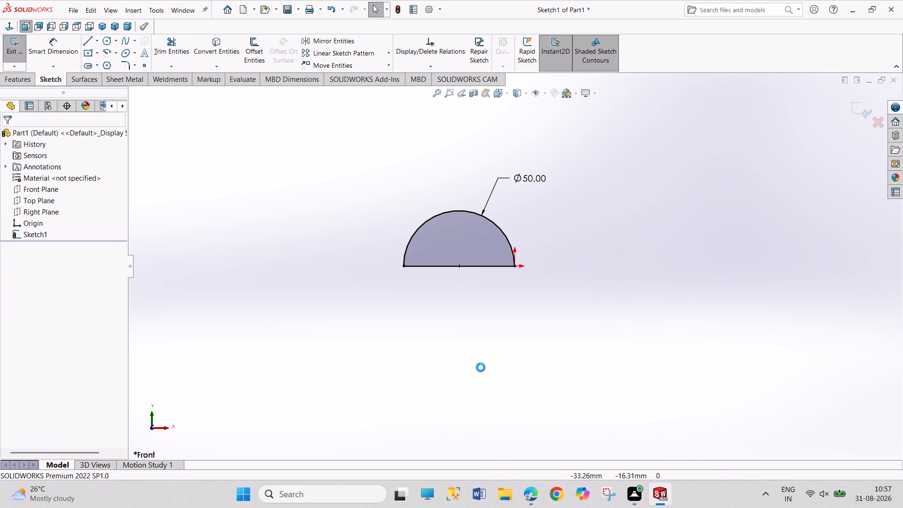
left_click(24, 57)
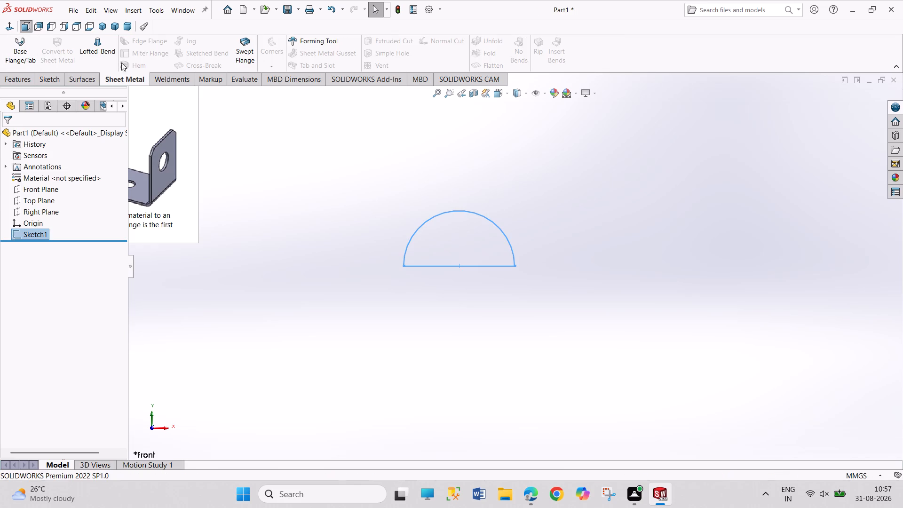
Revolve the semicircular profile 360 degrees about its straight base line to make the solid sphere.
left_click(29, 79)
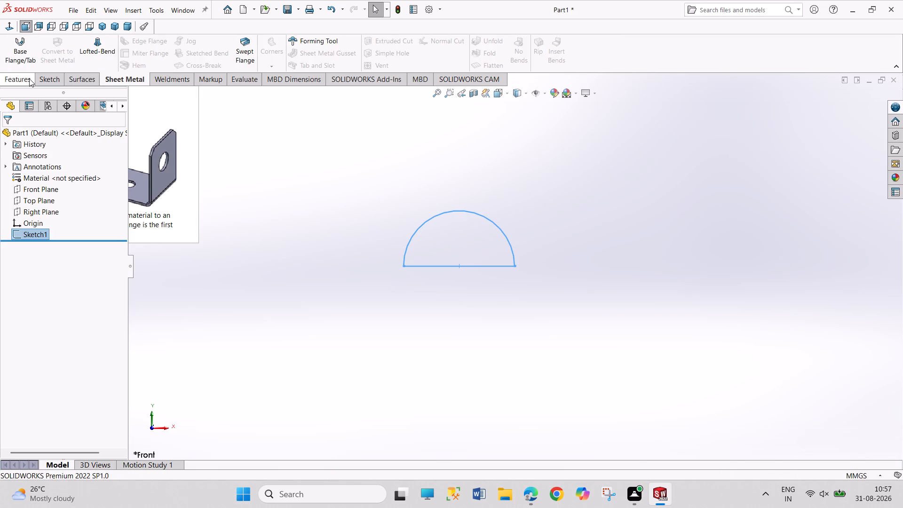
left_click(21, 55)
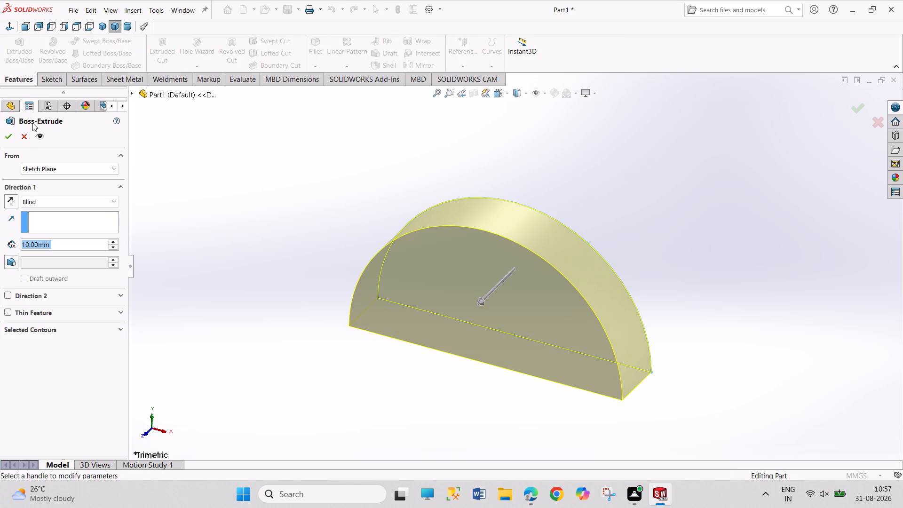
left_click(29, 132)
left_click(47, 48)
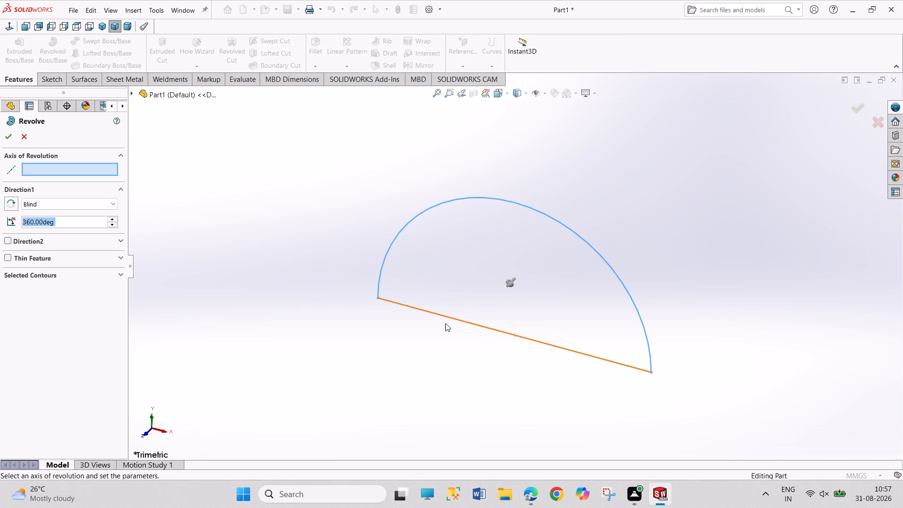
left_click(454, 321)
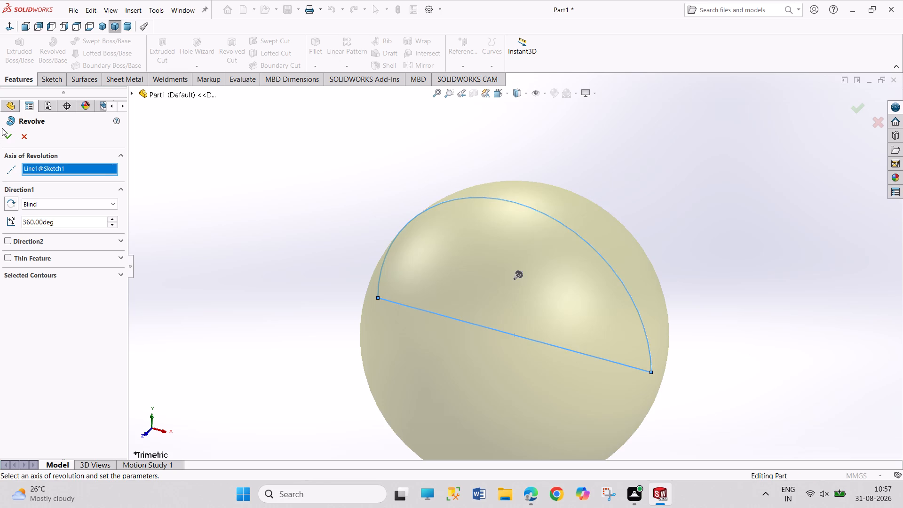
left_click(6, 132)
Sketch a circle centred on the origin on the Right Plane and dimension its diameter to 20 mm.
left_click_drag(225, 170, 280, 243)
left_click_drag(257, 207, 307, 264)
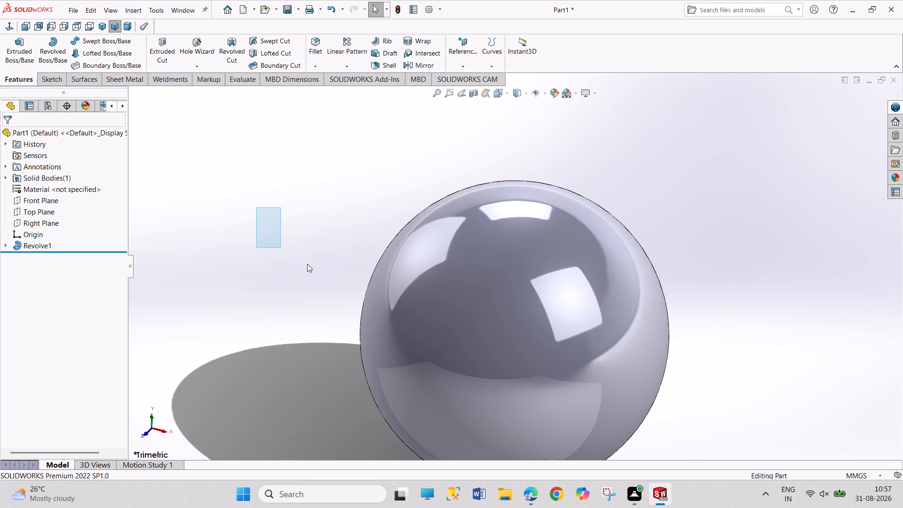
left_click_drag(307, 264, 317, 265)
scroll(365, 254, "up", 5)
middle_click_drag(366, 266, 377, 267)
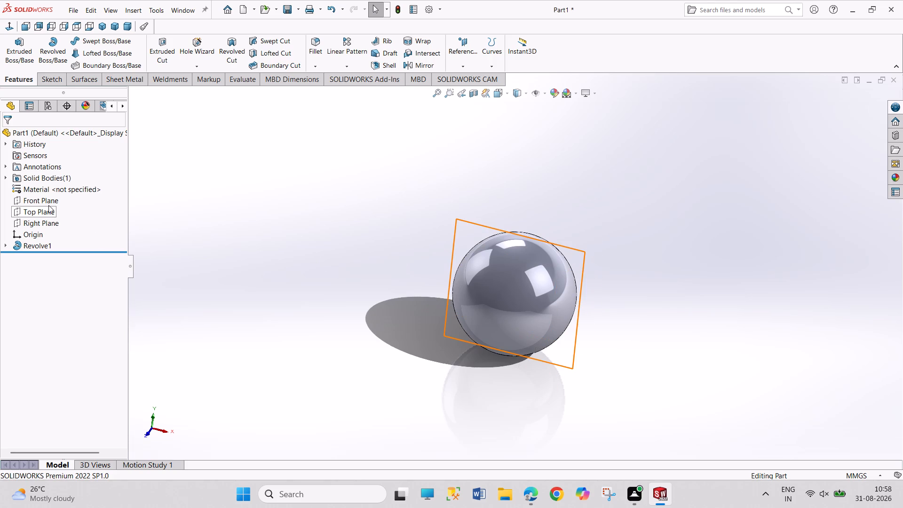
left_click(48, 224)
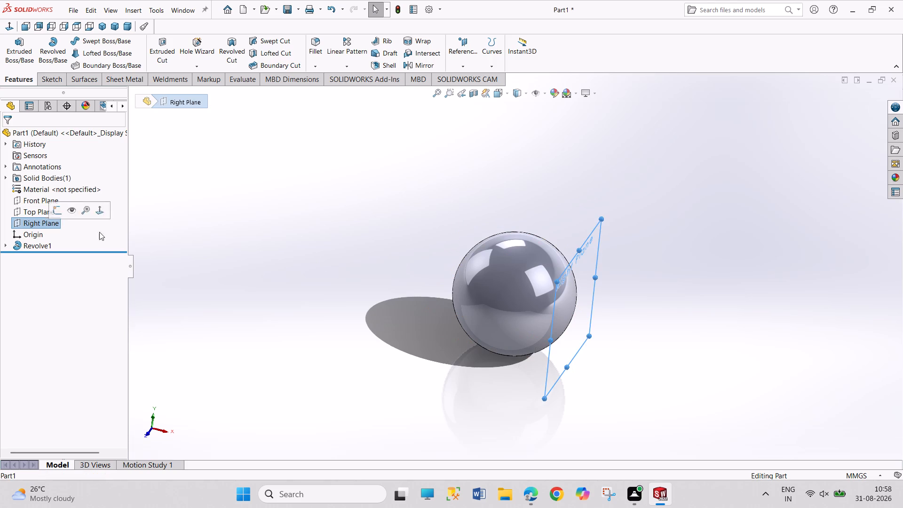
middle_click_drag(278, 242, 297, 250)
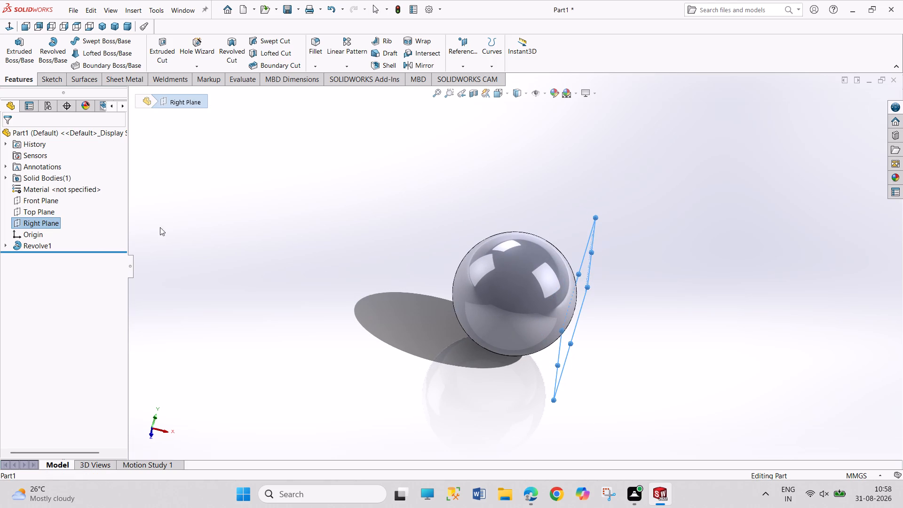
left_click(48, 80)
left_click(20, 56)
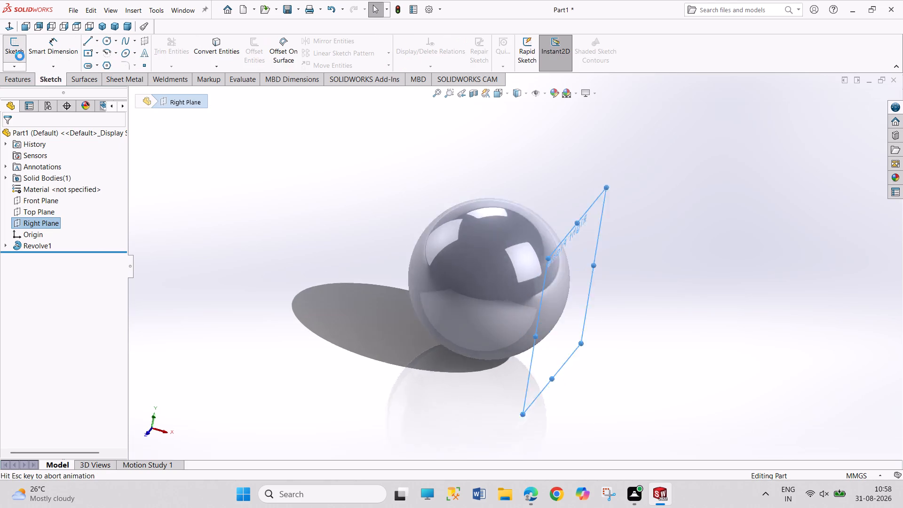
left_click(104, 40)
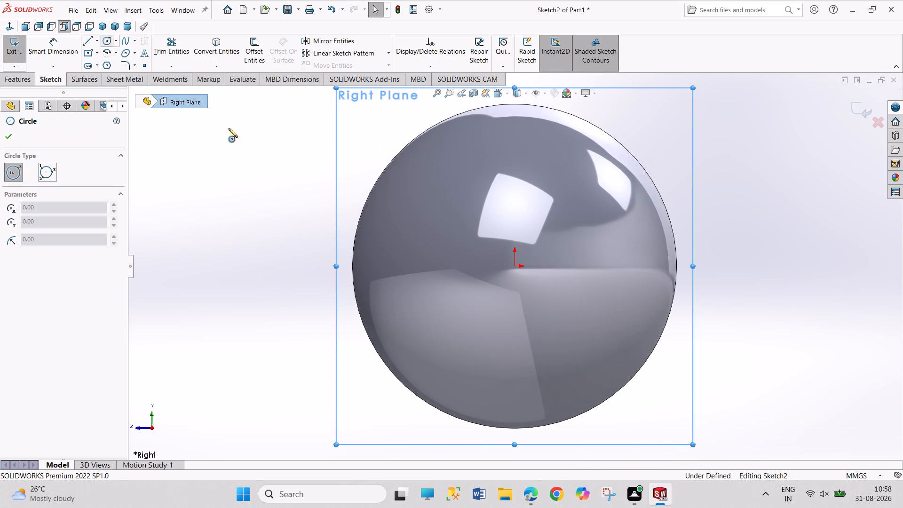
left_click(515, 267)
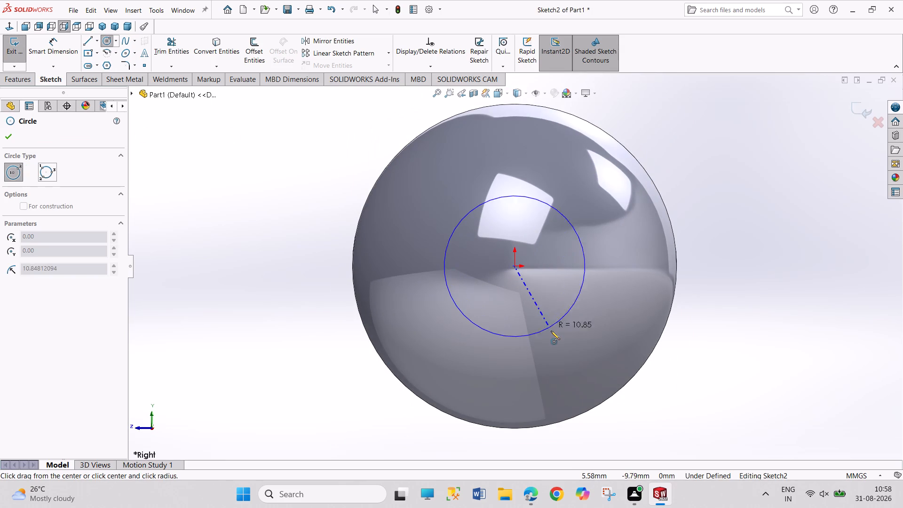
left_click(557, 339)
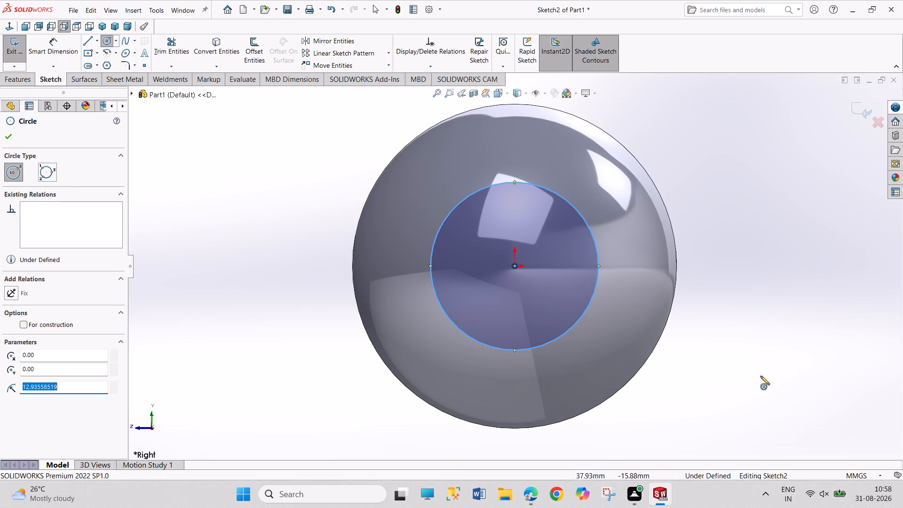
right_click_drag(759, 378, 714, 223)
left_click_drag(598, 260, 612, 245)
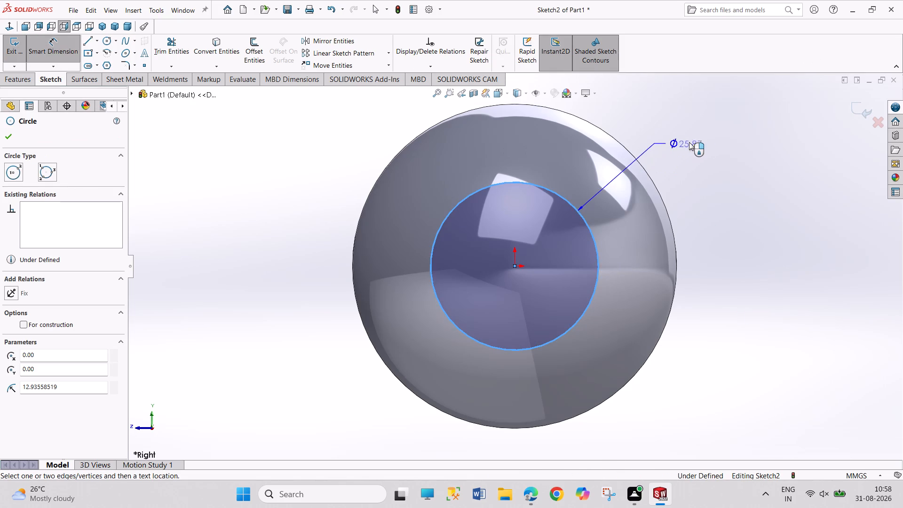
left_click(703, 135)
key("2")
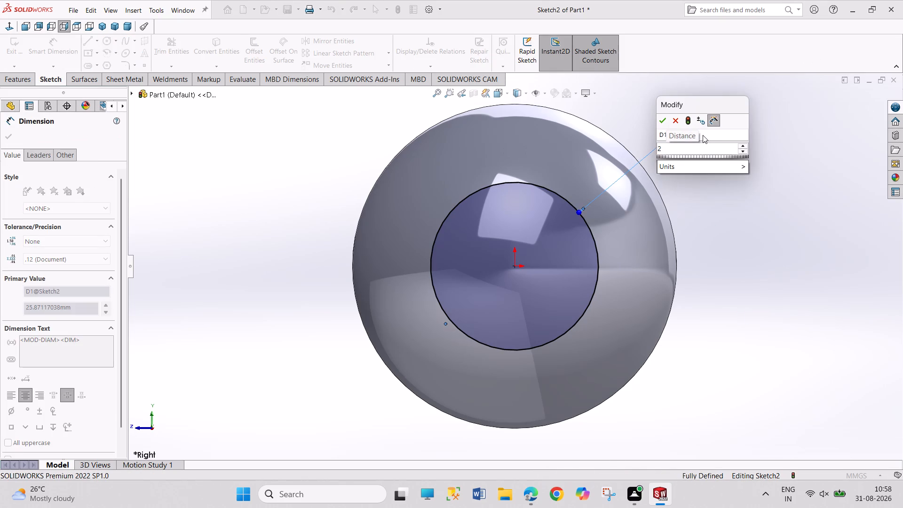
key("0")
key("Return")
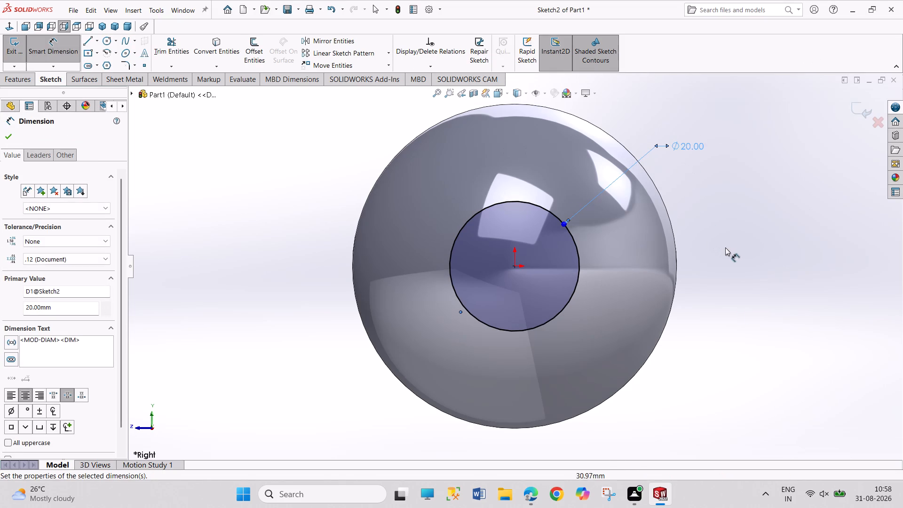
right_click(729, 247)
left_click(750, 279)
Exit the sketch and extrude the 20 mm circle as a blind boss 100 mm long, away from the sphere.
middle_click_drag(243, 265, 311, 297)
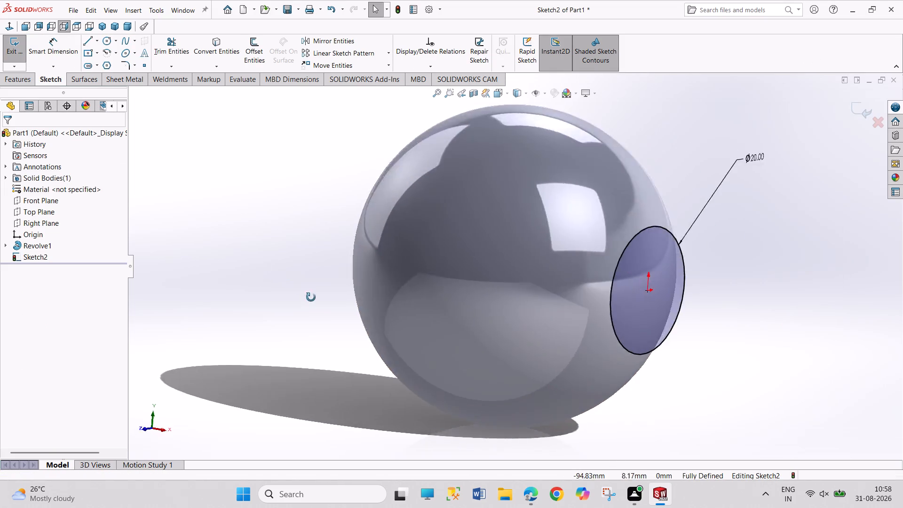
middle_click_drag(311, 297, 327, 333)
scroll(327, 333, "up", 1)
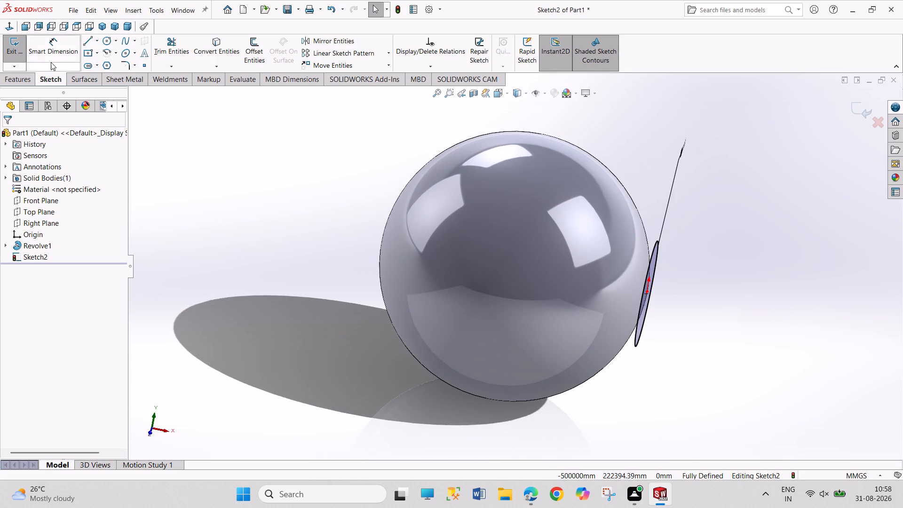
left_click(19, 54)
scroll(242, 148, "up", 3)
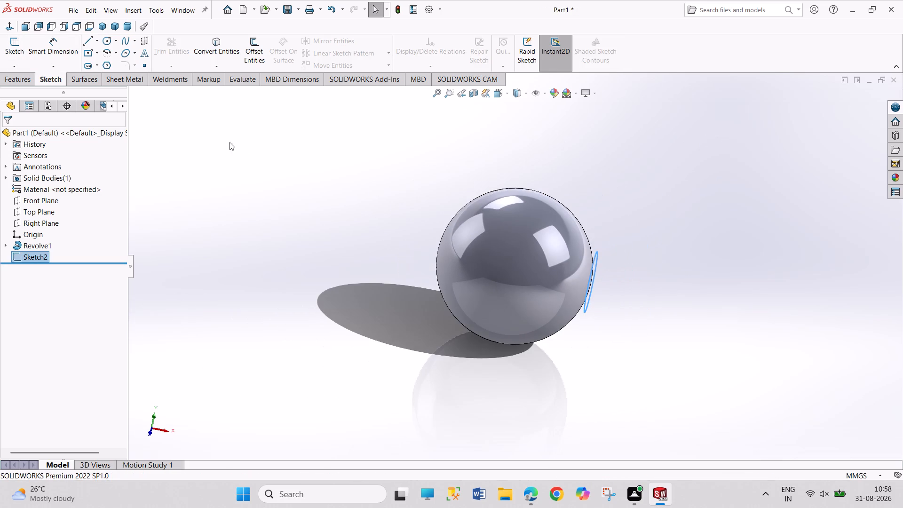
left_click(23, 80)
left_click(18, 56)
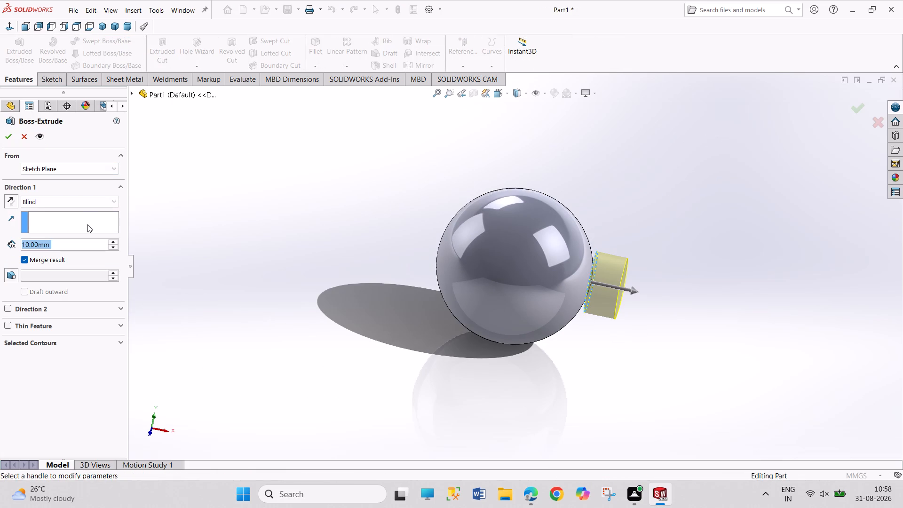
type("100")
key("Return")
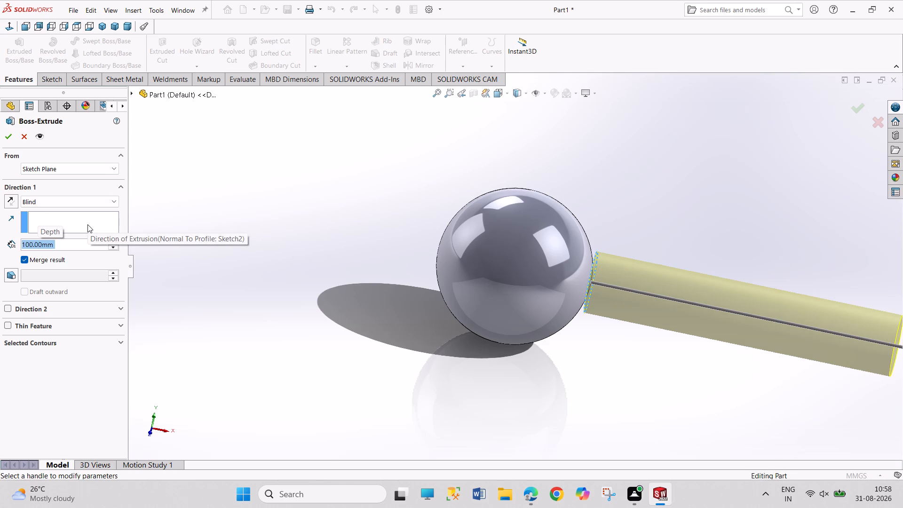
left_click(6, 138)
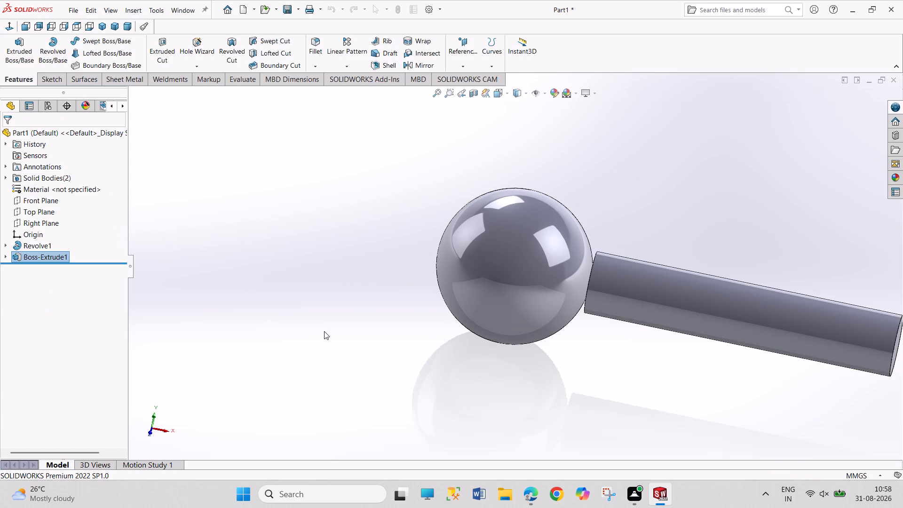
Edit the rod extrusion to add a second direction with a blind depth of 5 mm into the sphere.
left_click_drag(304, 287, 365, 377)
middle_click_drag(506, 364, 515, 367)
scroll(624, 325, "down", 2)
scroll(623, 325, "up", 3)
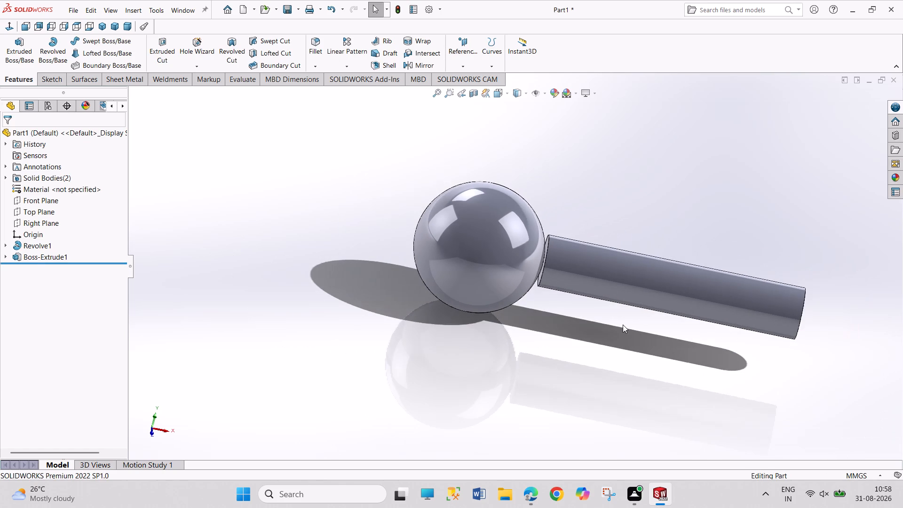
right_click(26, 254)
left_click(32, 227)
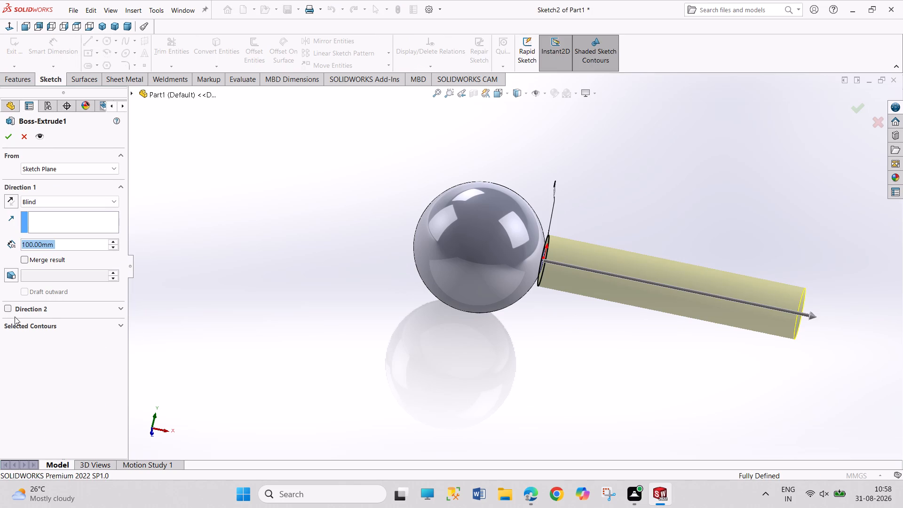
left_click(8, 306)
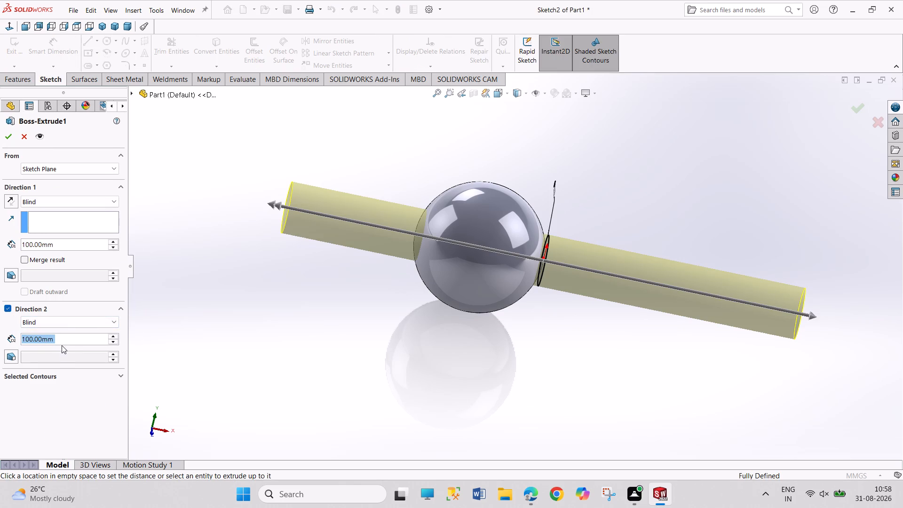
type("10")
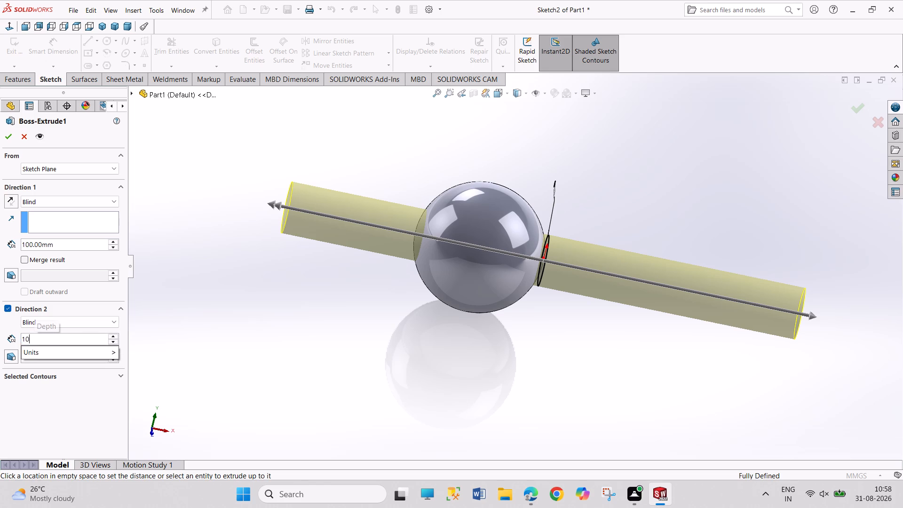
key("Return")
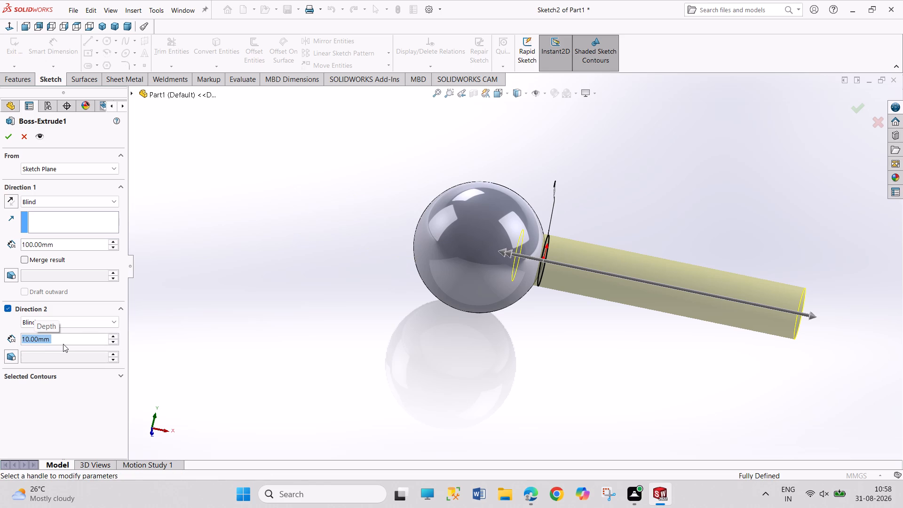
key("5")
key("Return")
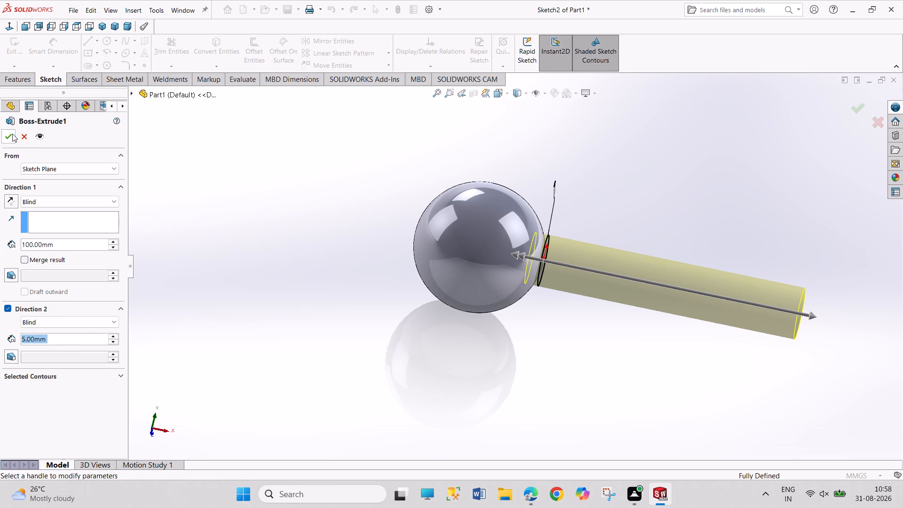
left_click(12, 135)
On the Top Plane, sketch a closed profile at the rod's free end: a horizontal line about 22 mm long, an arc and a 10 mm vertical line.
middle_click_drag(232, 170, 189, 150)
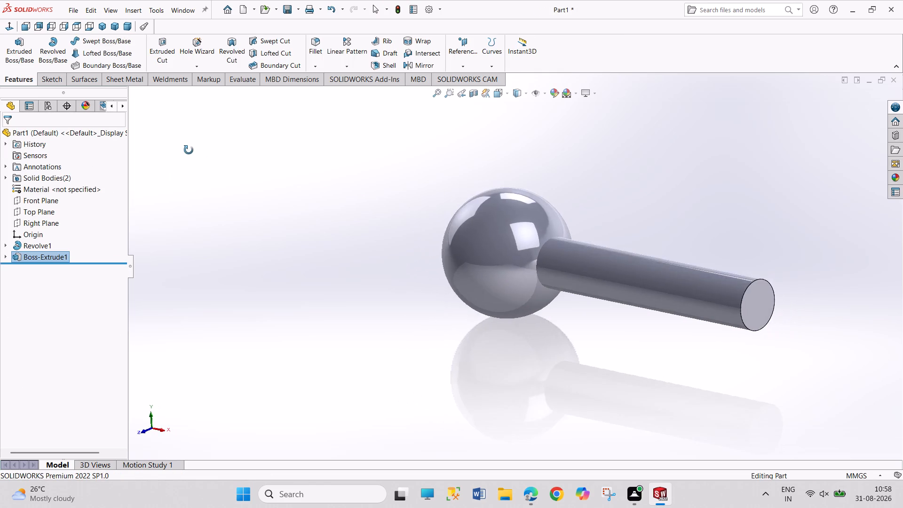
middle_click_drag(189, 150, 222, 165)
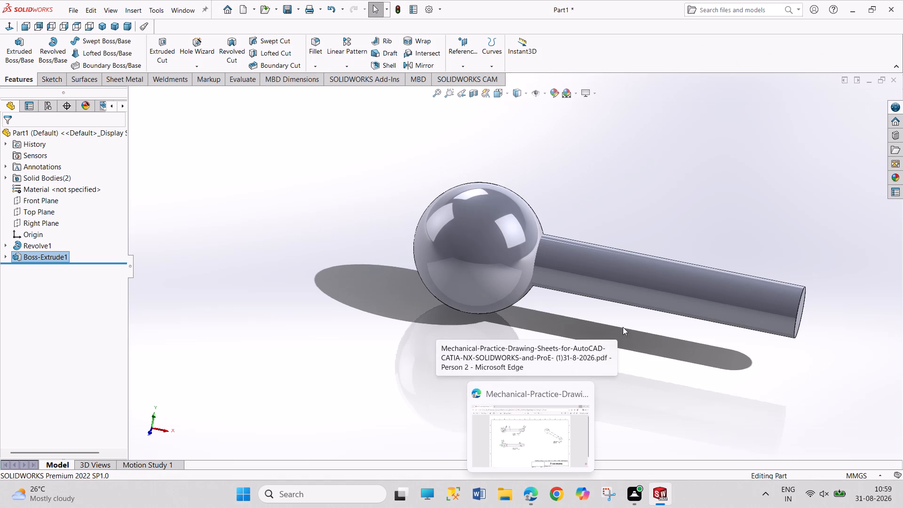
middle_click_drag(802, 326, 752, 367)
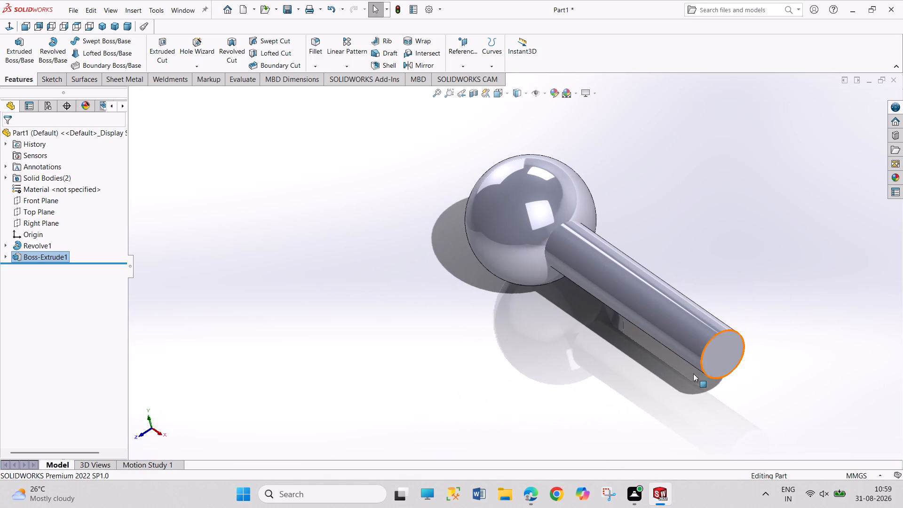
left_click(51, 213)
left_click(55, 205)
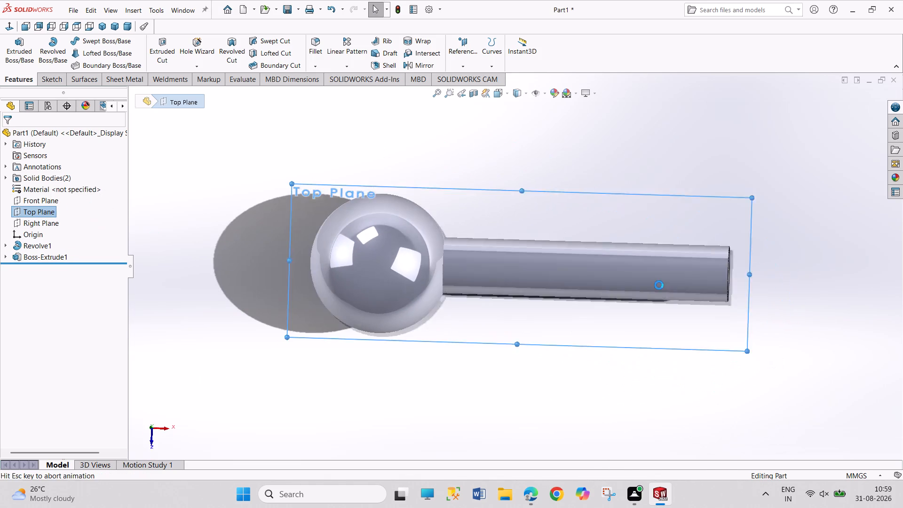
left_click_drag(789, 245, 810, 304)
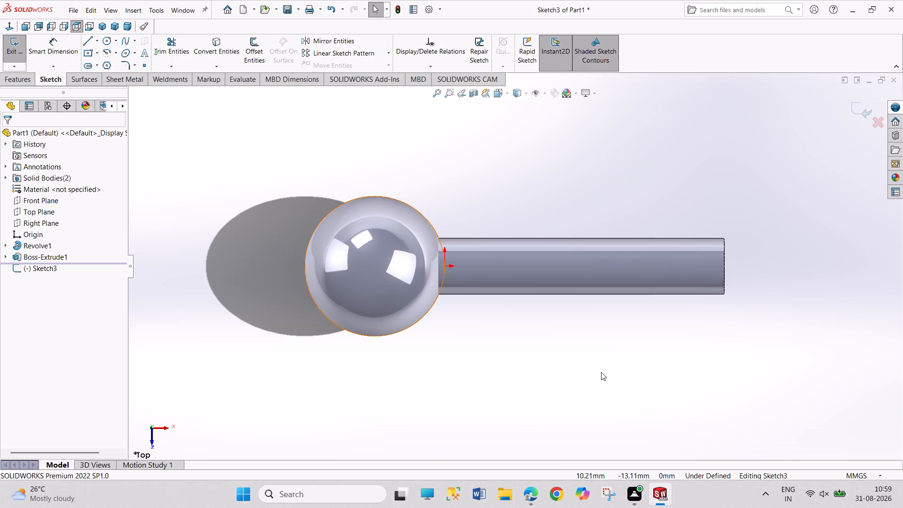
scroll(792, 288, "up", 2)
scroll(767, 283, "down", 3)
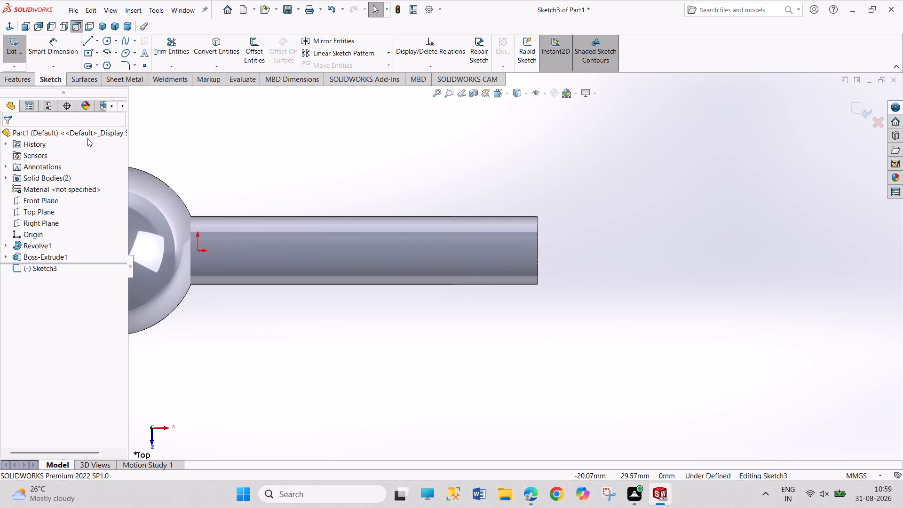
left_click(85, 41)
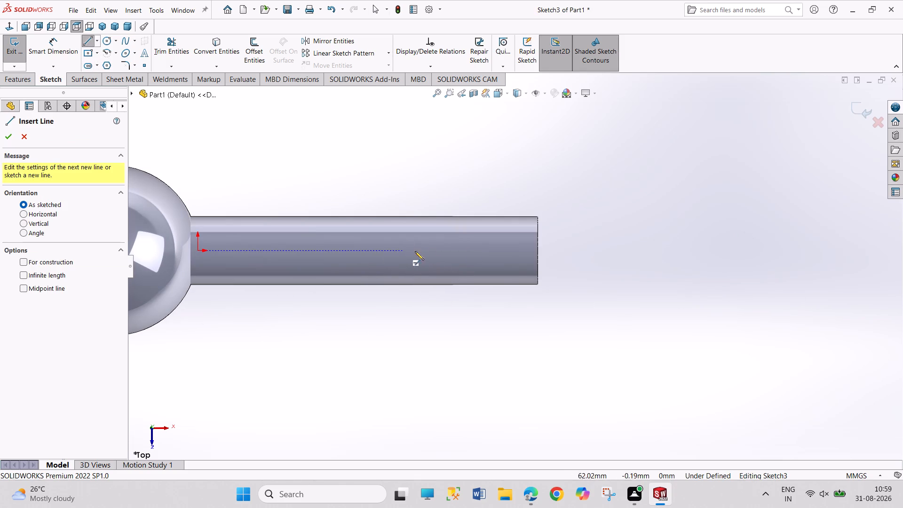
left_click(540, 252)
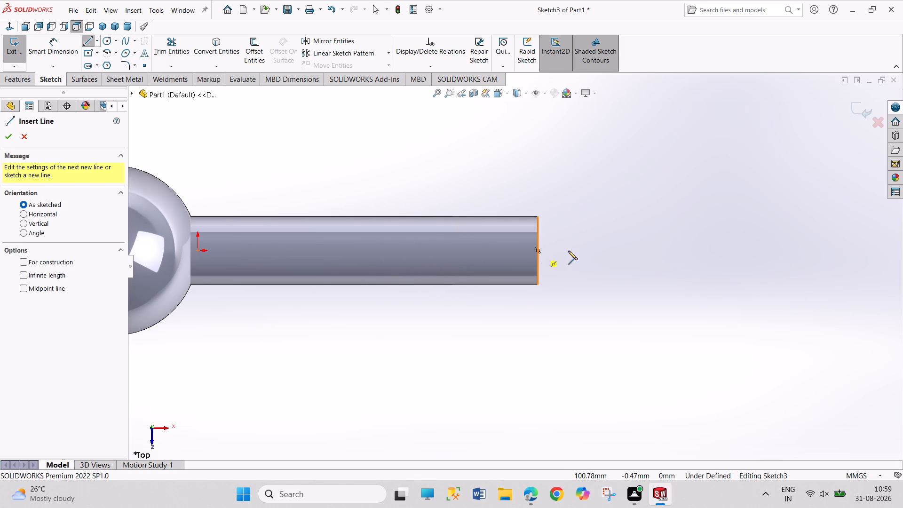
left_click(614, 252)
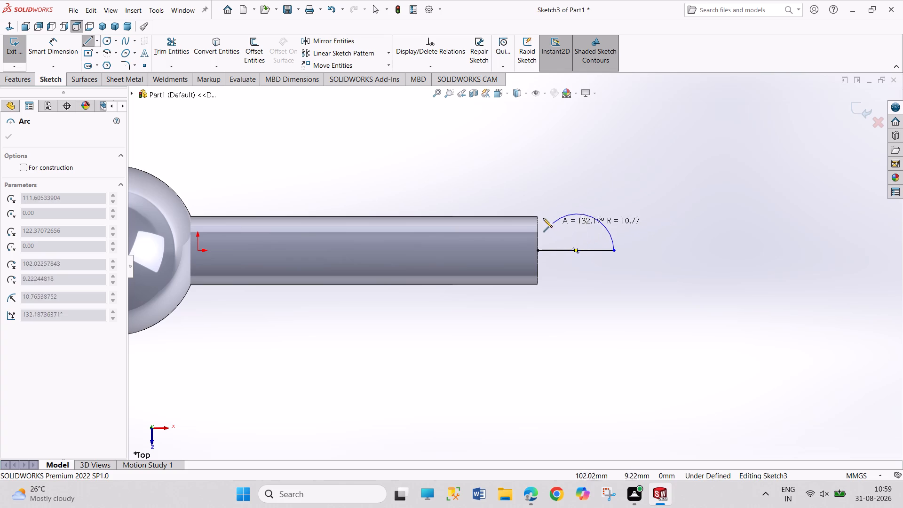
left_click(537, 216)
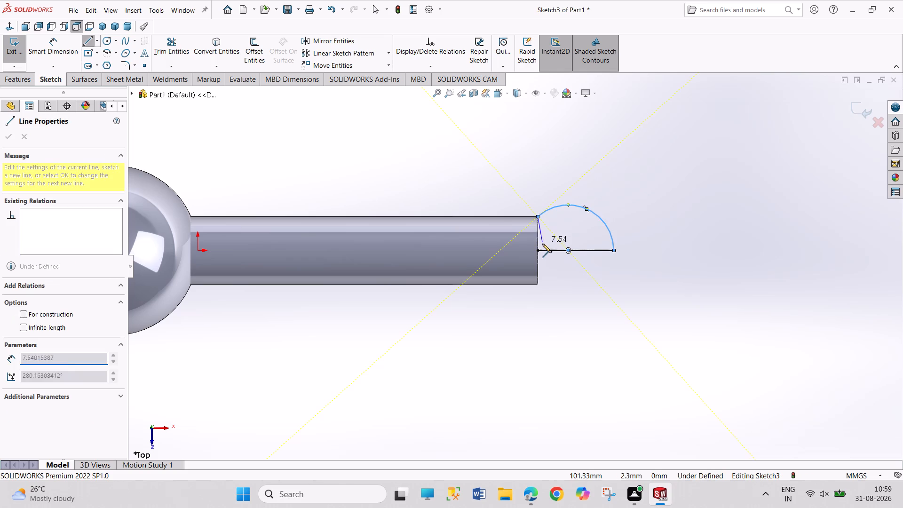
left_click(540, 249)
right_click(554, 283)
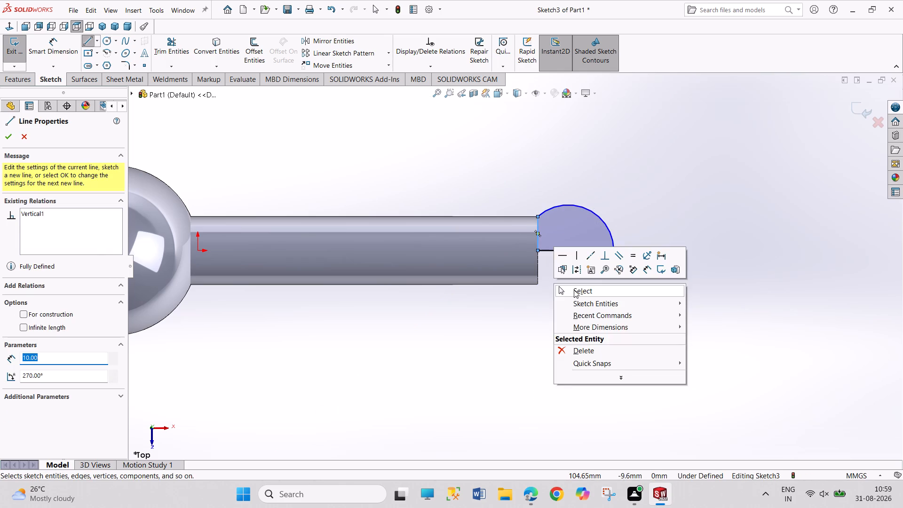
left_click(574, 290)
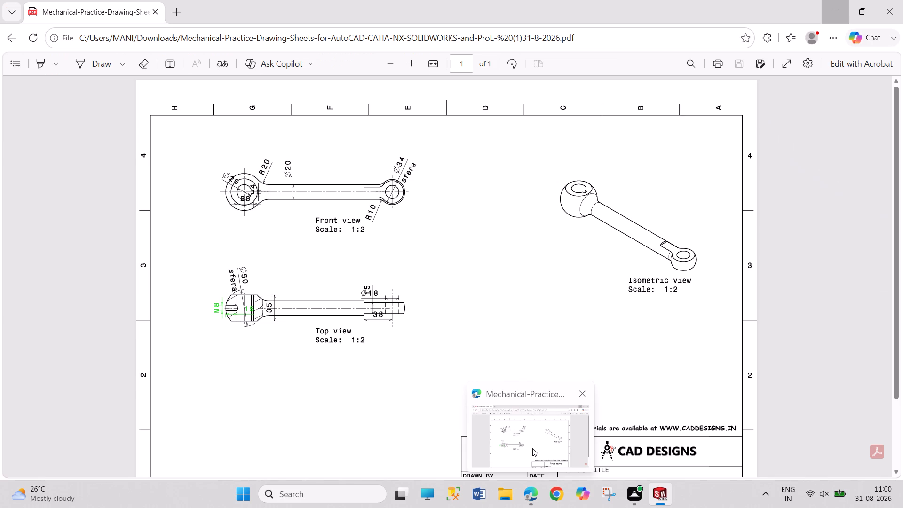
Dimension the profile's horizontal base line to 38+17, giving 55 mm.
right_click_drag(558, 344, 551, 271)
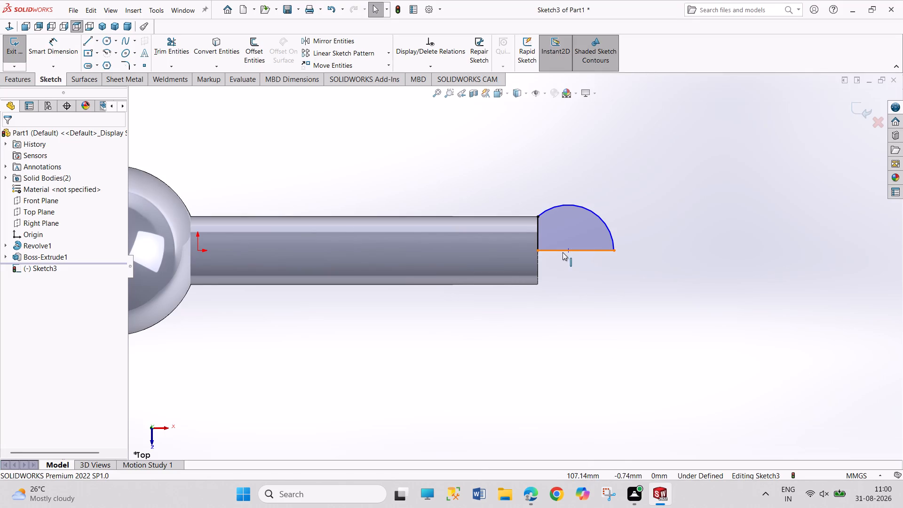
right_click_drag(585, 364, 573, 293)
left_click(574, 251)
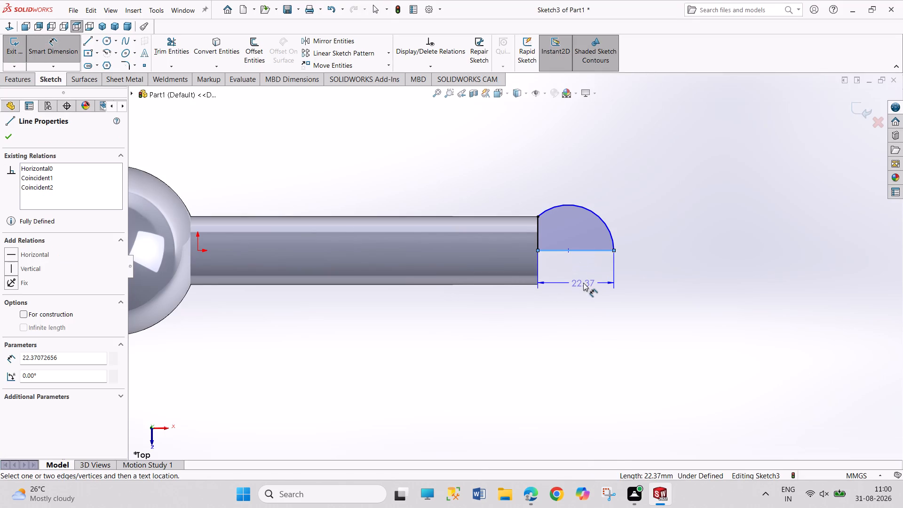
left_click(583, 283)
type("34")
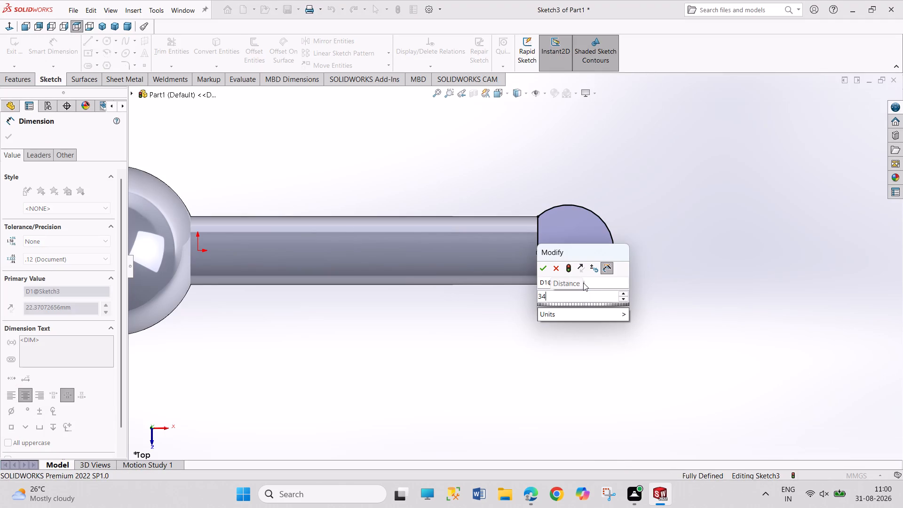
key("BackSpace")
key("8")
key("plus")
type("17")
key("Return")
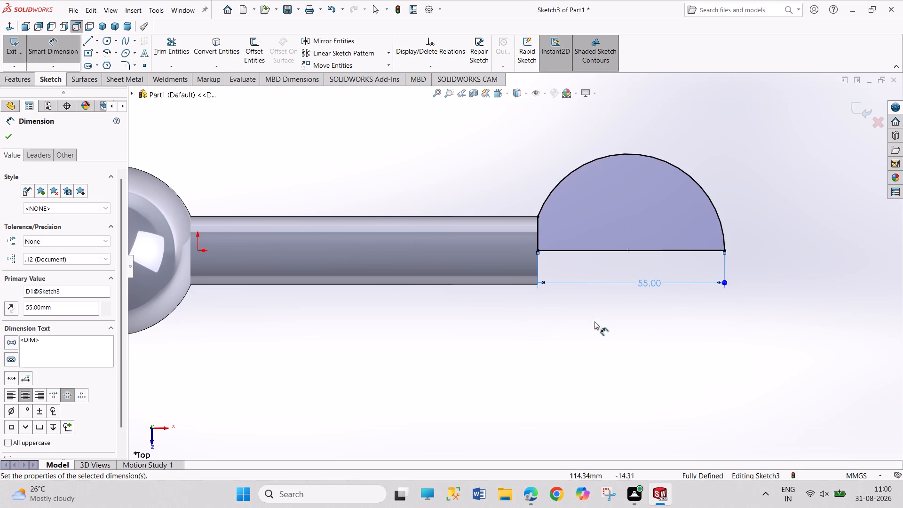
right_click(596, 332)
left_click(609, 364)
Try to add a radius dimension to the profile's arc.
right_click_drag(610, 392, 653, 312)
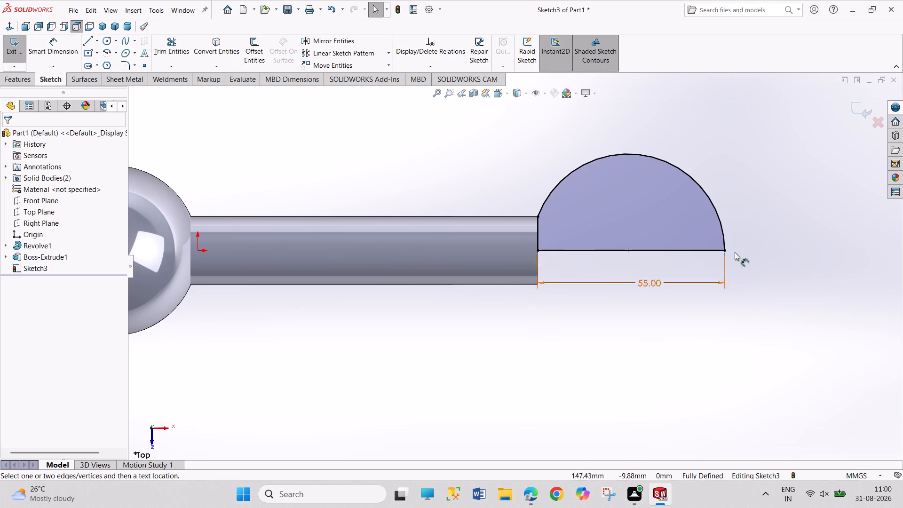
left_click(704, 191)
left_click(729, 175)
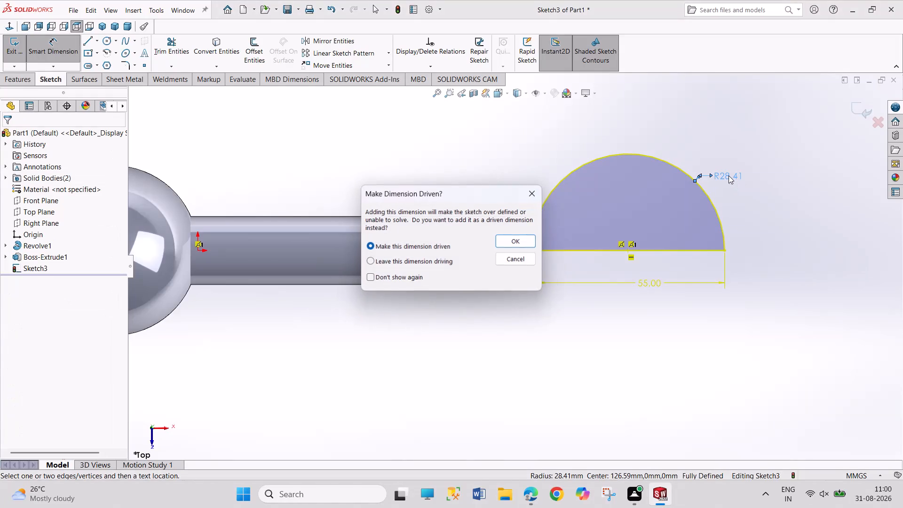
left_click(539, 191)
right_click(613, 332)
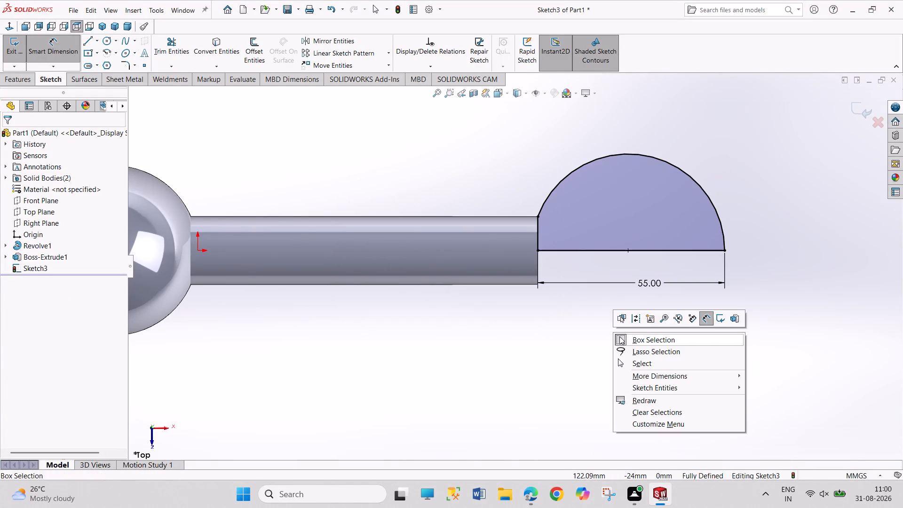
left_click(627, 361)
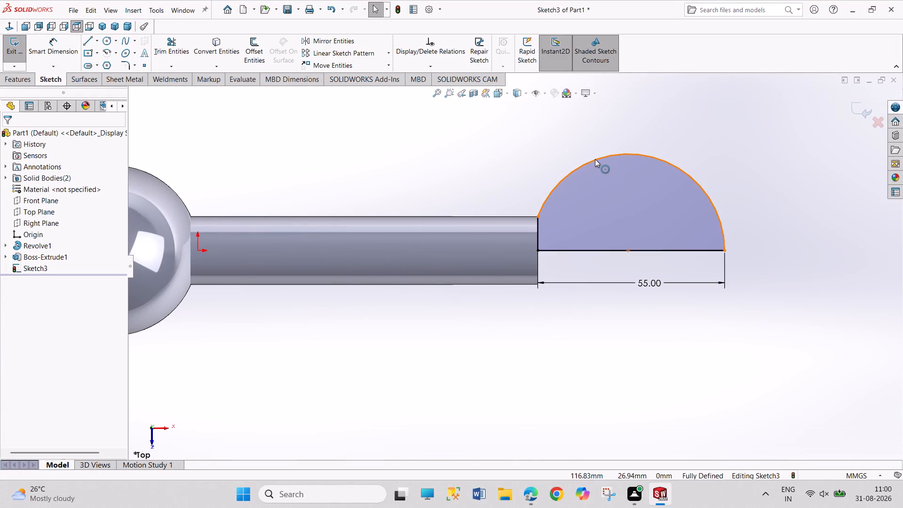
Delete the short vertical line closing the profile along the rod's end face.
right_click(538, 233)
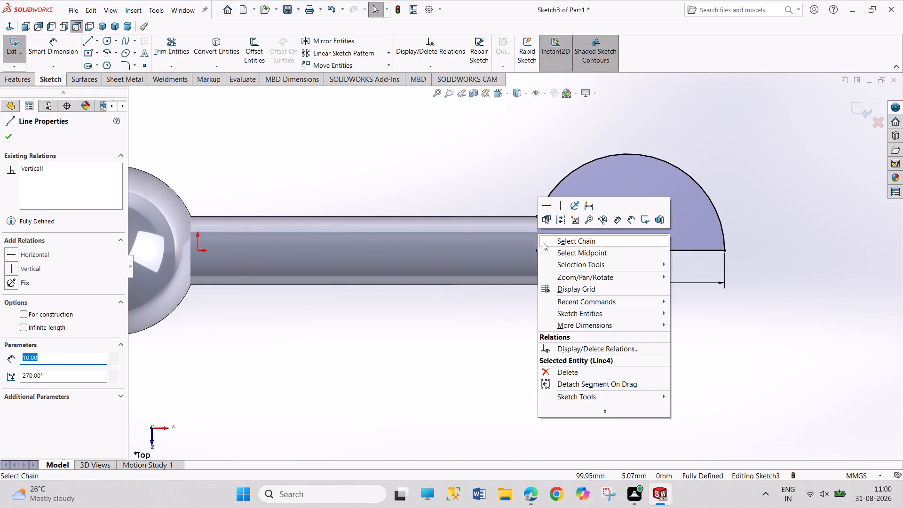
left_click(563, 370)
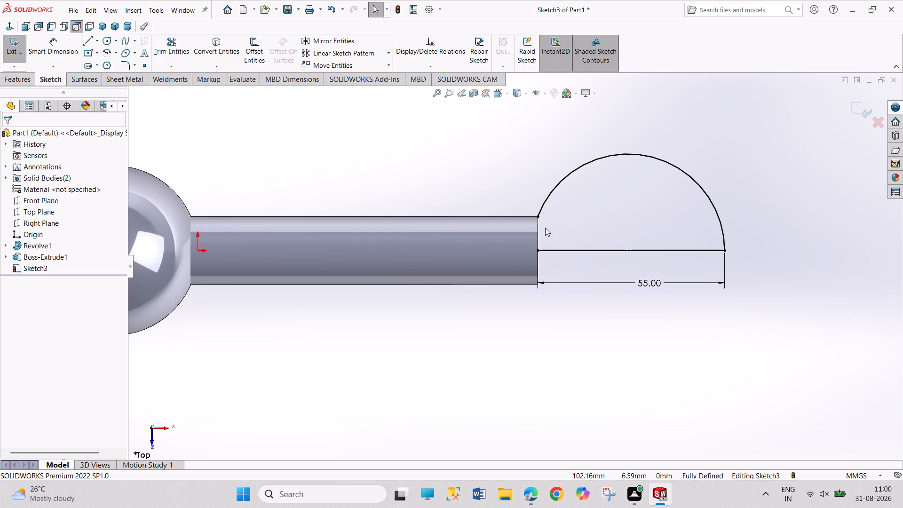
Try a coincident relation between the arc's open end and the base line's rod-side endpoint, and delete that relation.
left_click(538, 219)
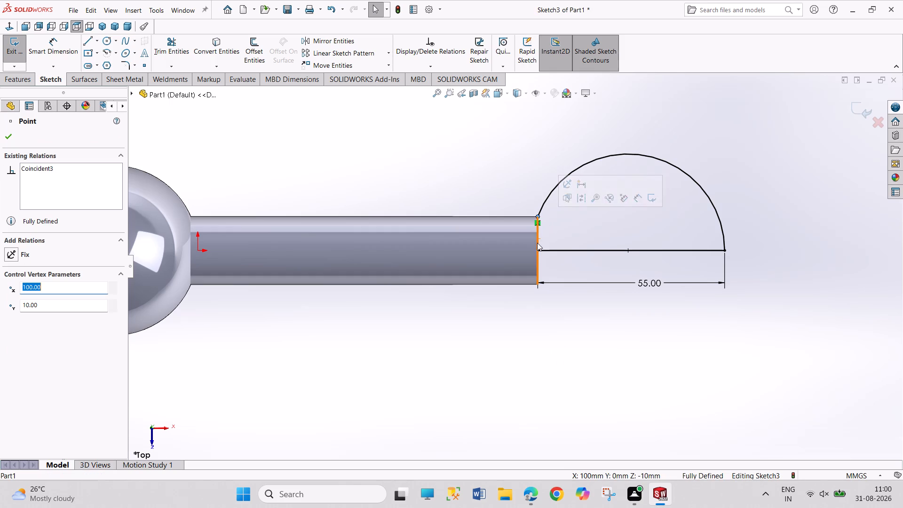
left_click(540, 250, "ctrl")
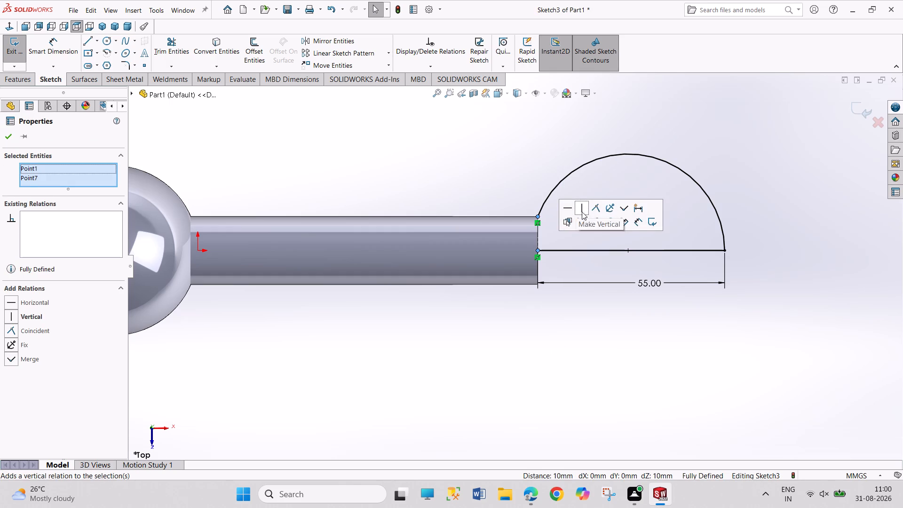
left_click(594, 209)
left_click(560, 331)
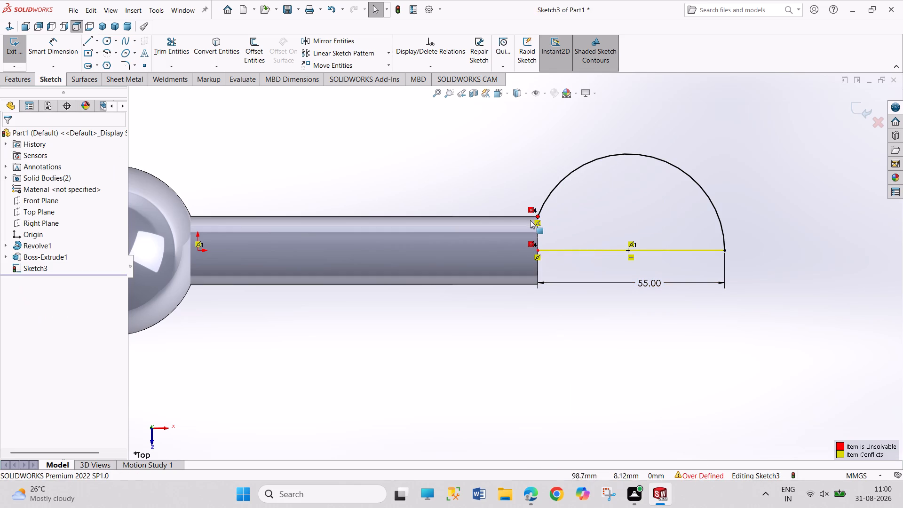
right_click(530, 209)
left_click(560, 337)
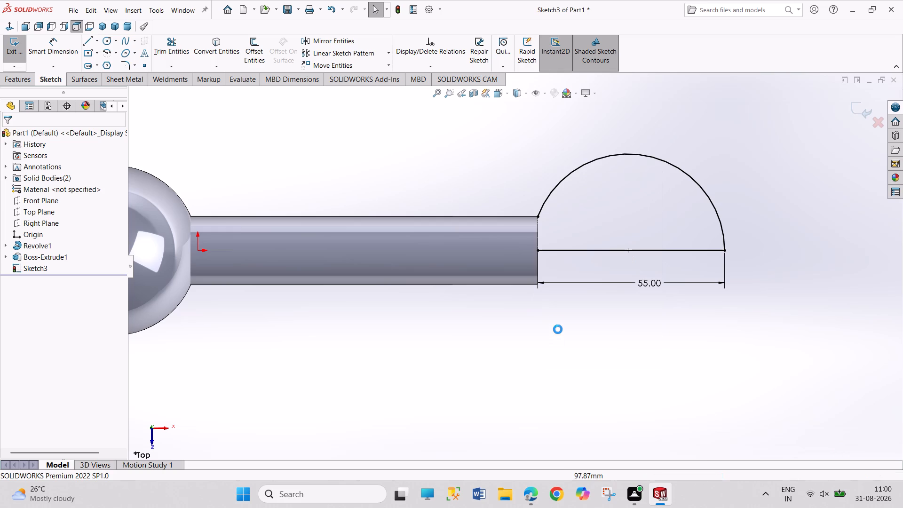
Delete the coincident relation holding the arc's end on the rod's corner and make that end coincident with the base line's rod-side endpoint.
left_click(539, 218)
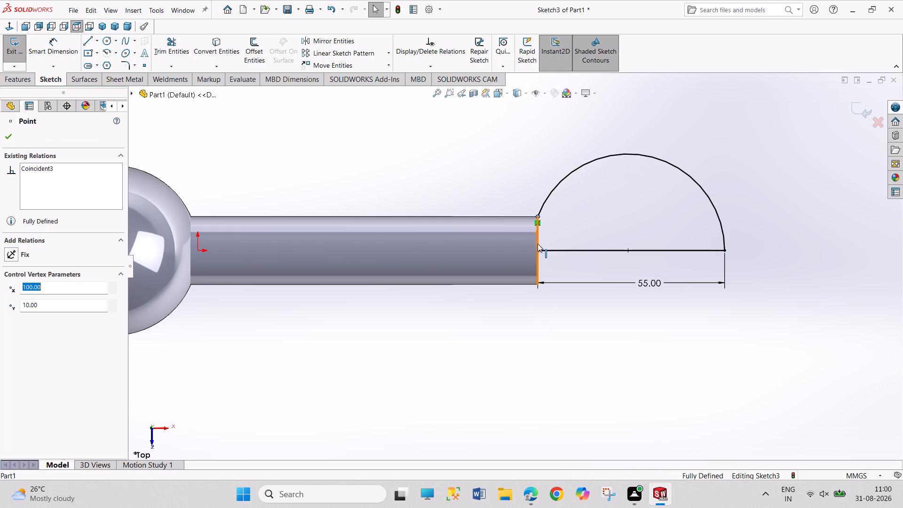
left_click(564, 216)
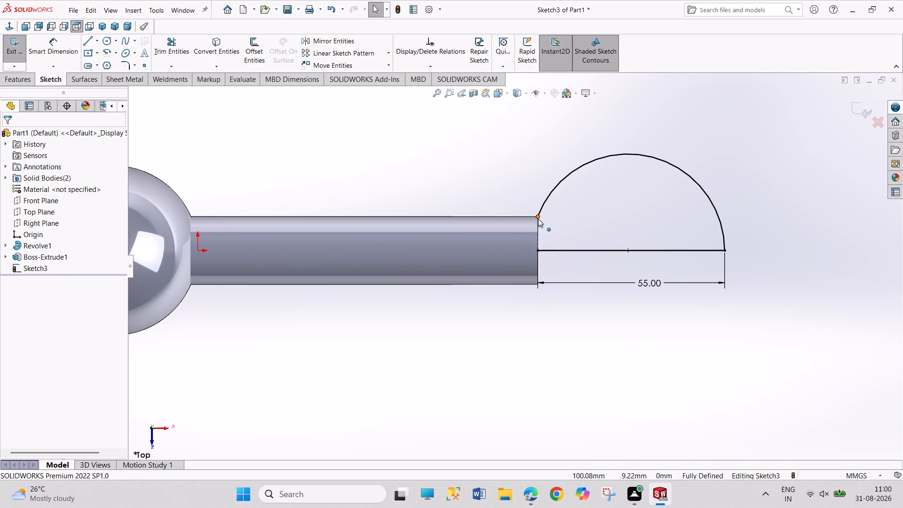
left_click(538, 218)
right_click(537, 224)
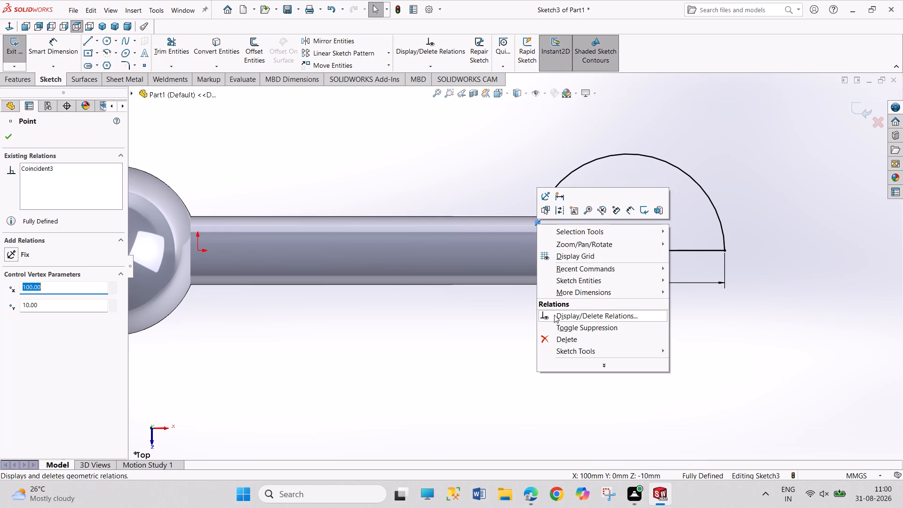
left_click(555, 335)
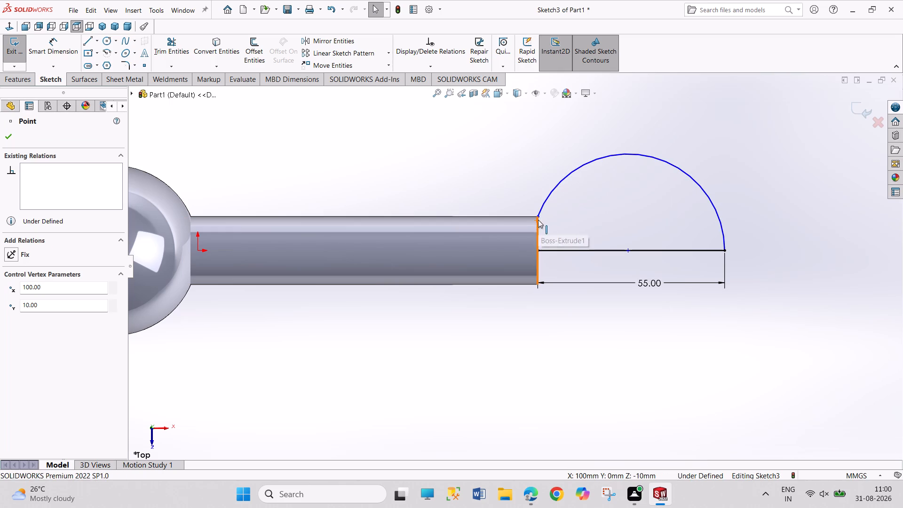
left_click(538, 218)
left_click(538, 250, "ctrl")
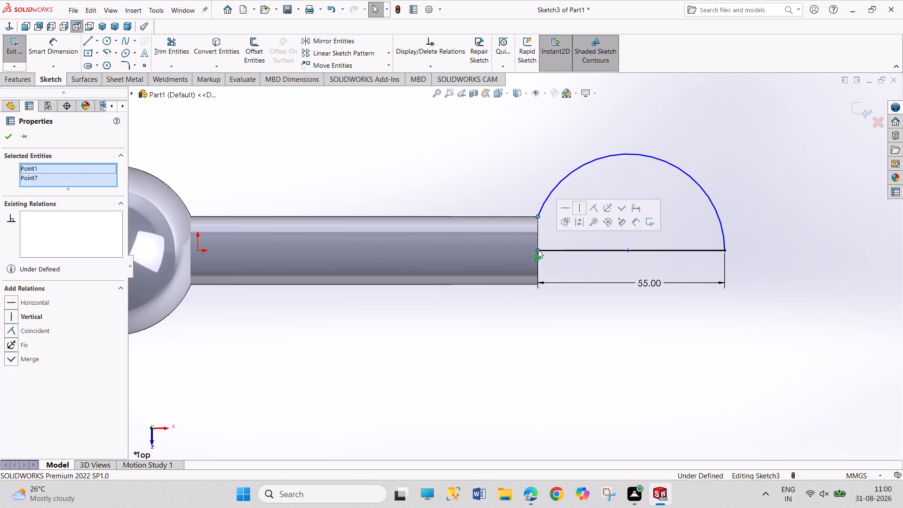
left_click(590, 209)
left_click_drag(570, 328, 586, 357)
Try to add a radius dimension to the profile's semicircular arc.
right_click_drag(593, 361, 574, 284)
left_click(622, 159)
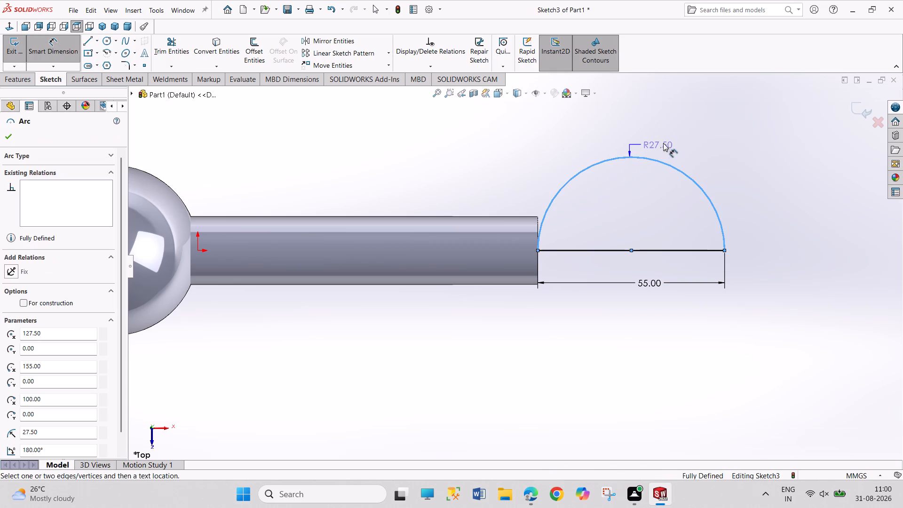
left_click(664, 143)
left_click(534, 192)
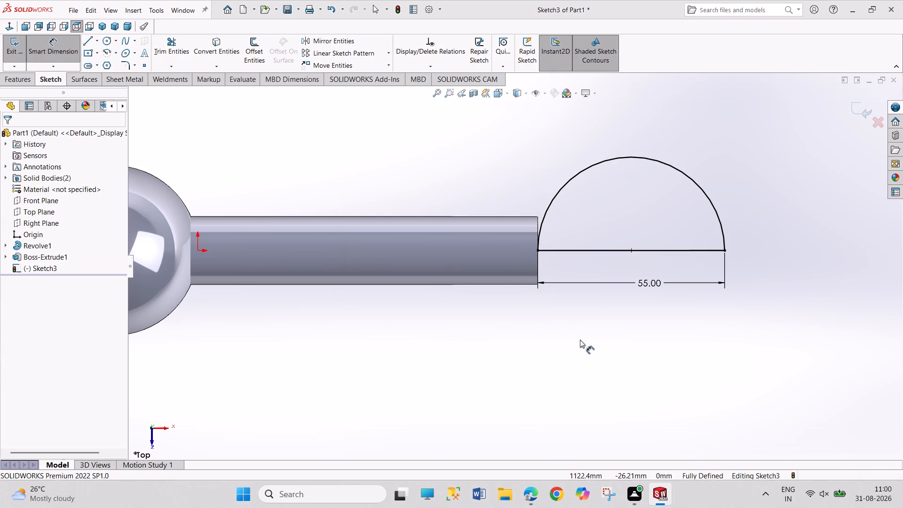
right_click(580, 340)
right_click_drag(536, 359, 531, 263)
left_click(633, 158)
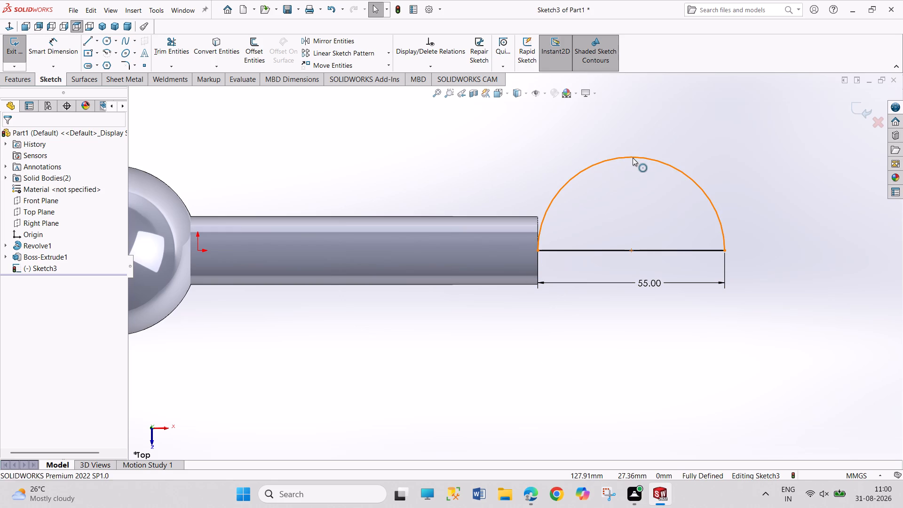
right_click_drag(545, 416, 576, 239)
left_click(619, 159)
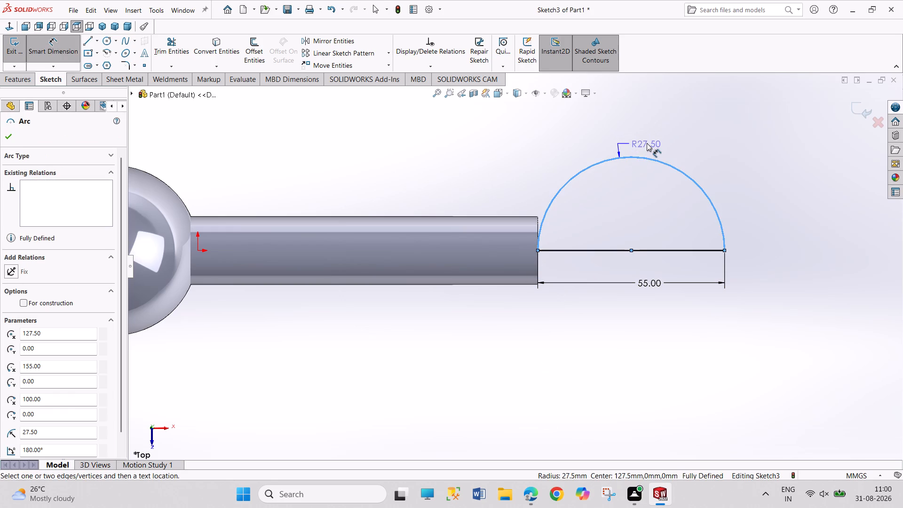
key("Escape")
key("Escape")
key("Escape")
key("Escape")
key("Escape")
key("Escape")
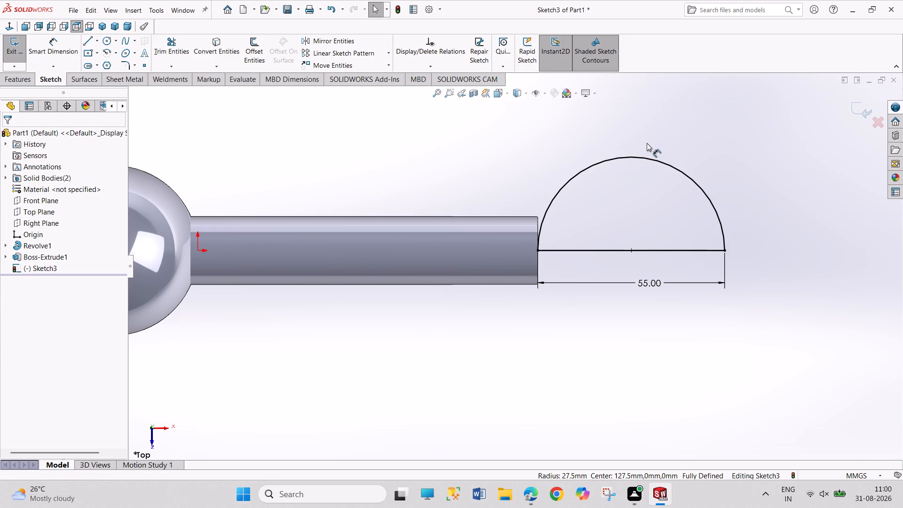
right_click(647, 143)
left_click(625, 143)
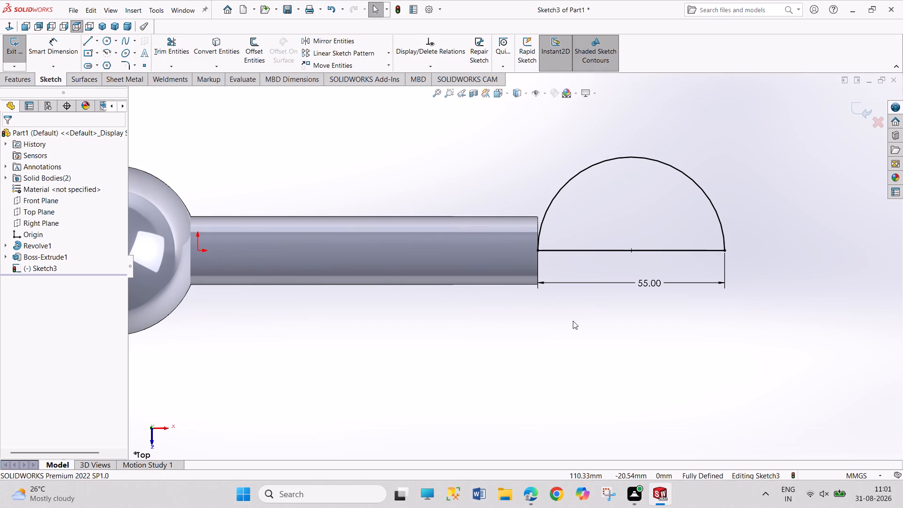
Exit the sketch and revolve the half-circle profile 360° about its base line at the rod's free end.
left_click(11, 47)
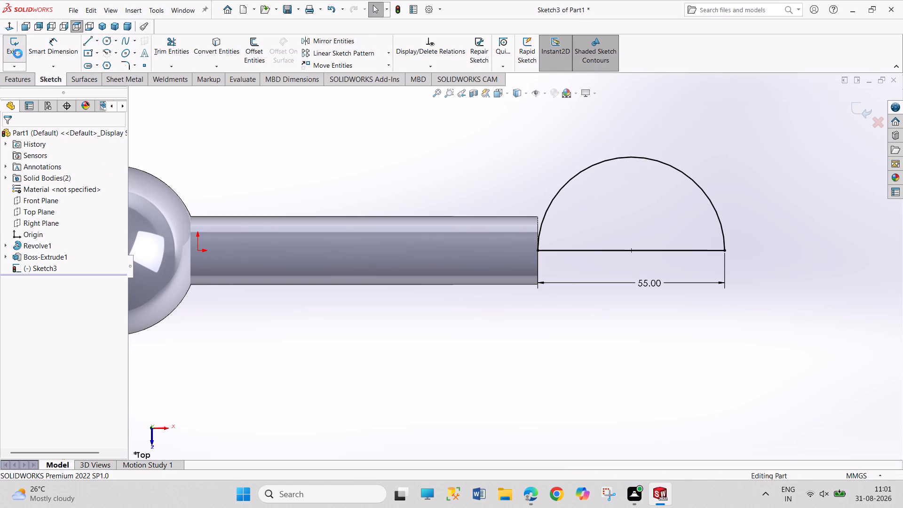
left_click(54, 54)
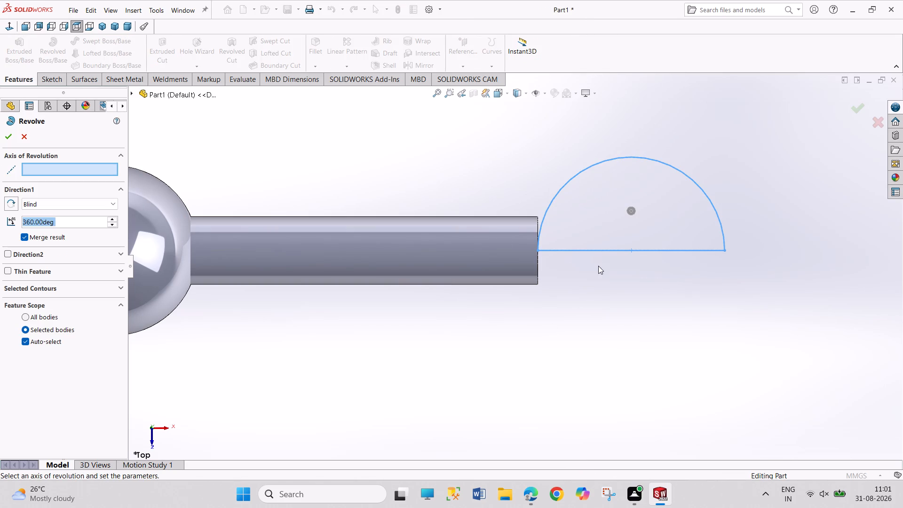
left_click(598, 251)
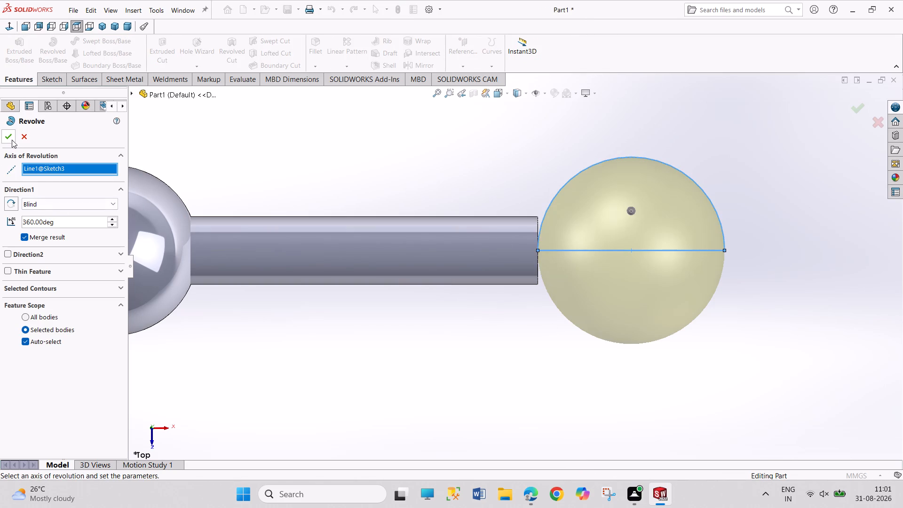
left_click(7, 135)
scroll(467, 306, "up", 3)
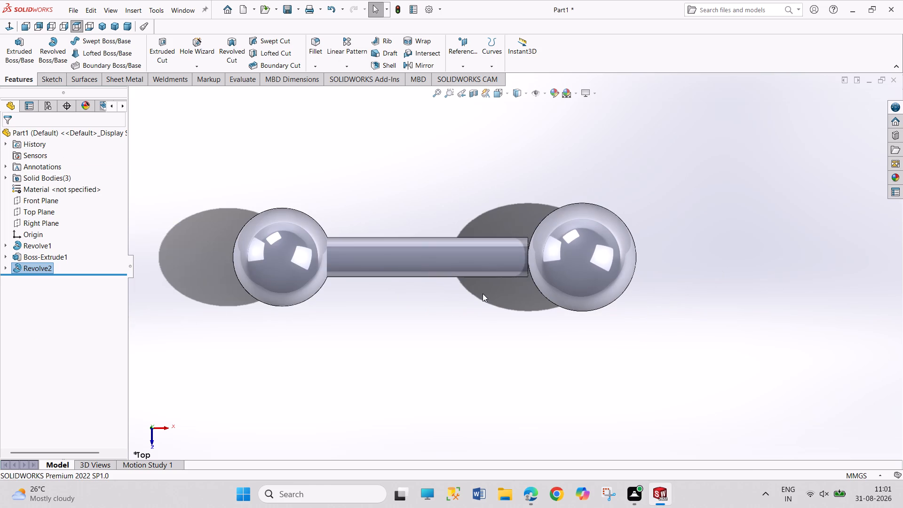
middle_click_drag(485, 294, 482, 220)
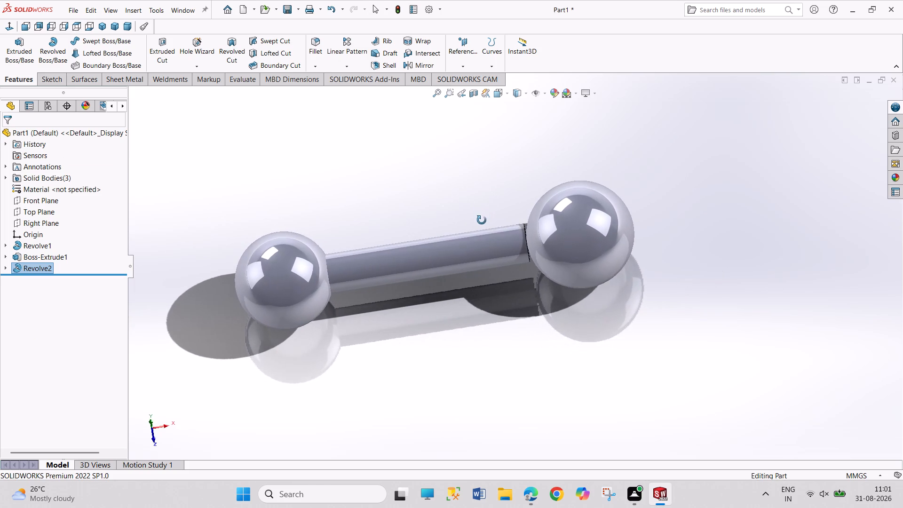
middle_click_drag(482, 220, 490, 246)
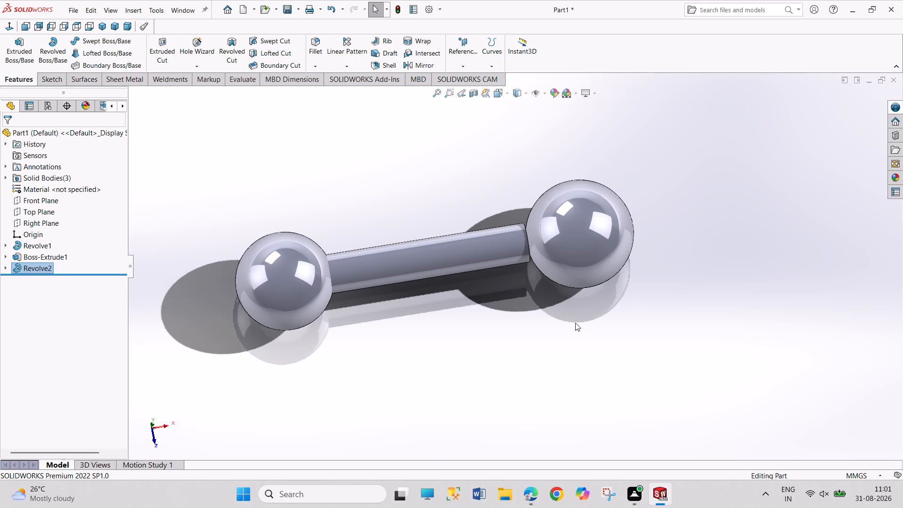
middle_click_drag(575, 323, 565, 203)
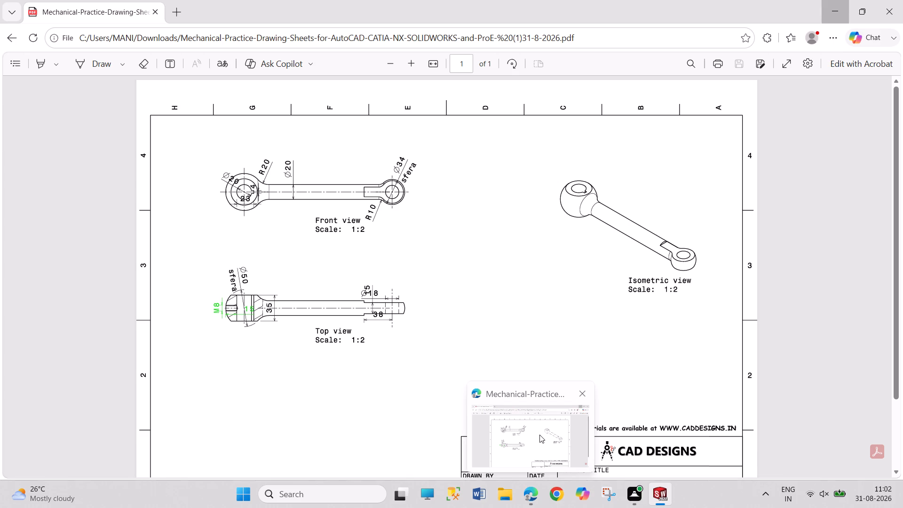
Edit the sketch of the revolved sphere at the rod's free end, setting its base line length to 17 mm.
left_click(0, 267)
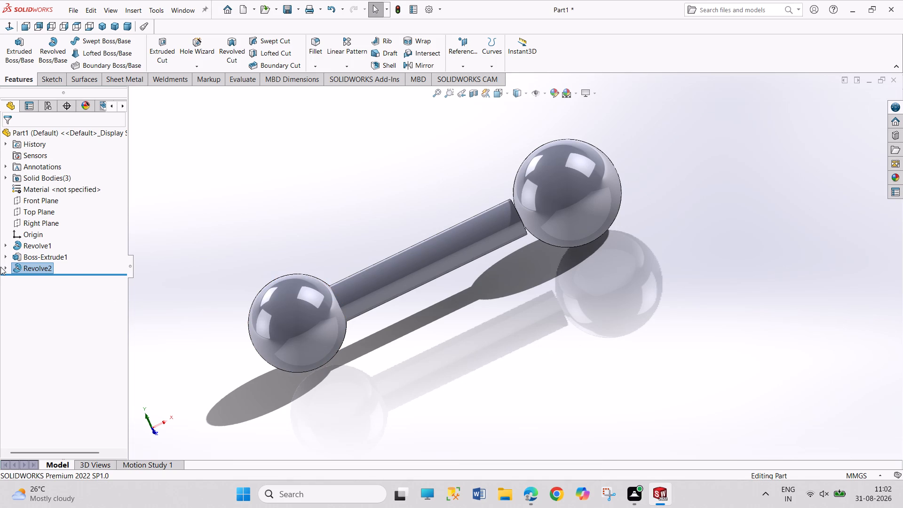
left_click(3, 267)
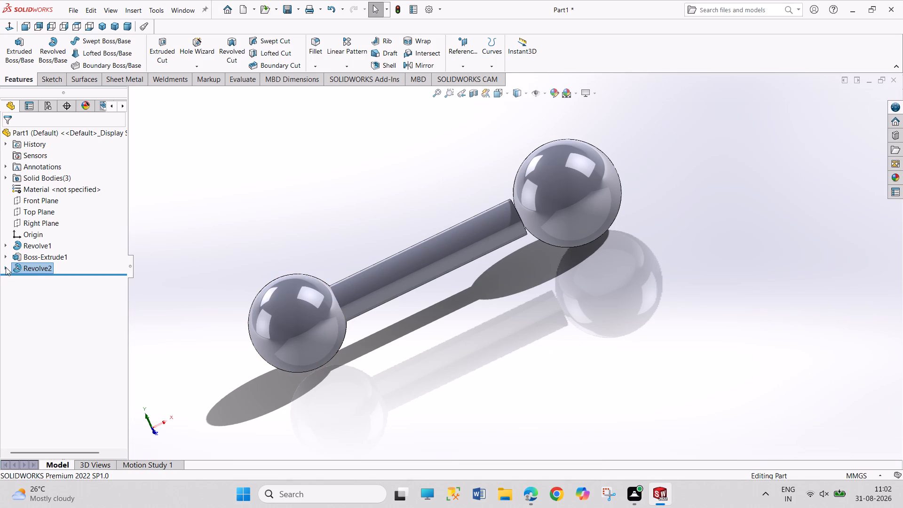
left_click(6, 267)
left_click(40, 276)
left_click(46, 248)
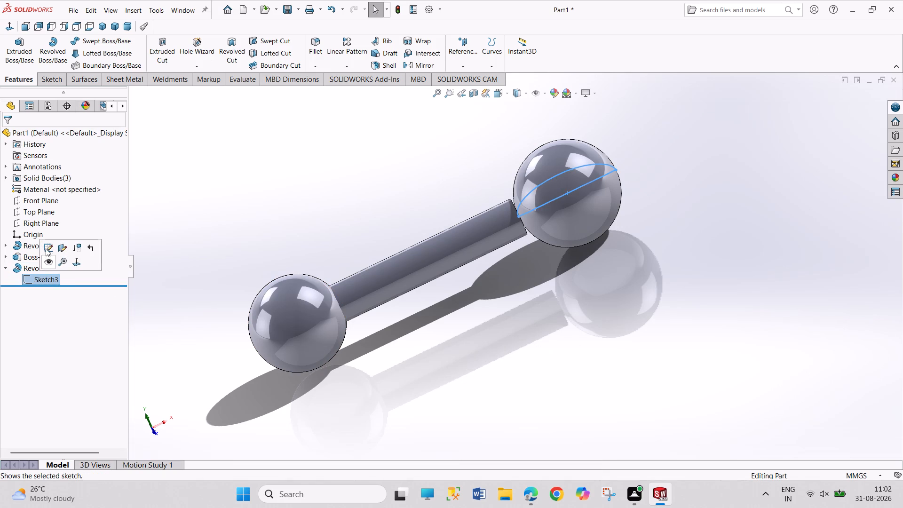
left_click_drag(862, 358, 886, 414)
scroll(880, 368, "up", 2)
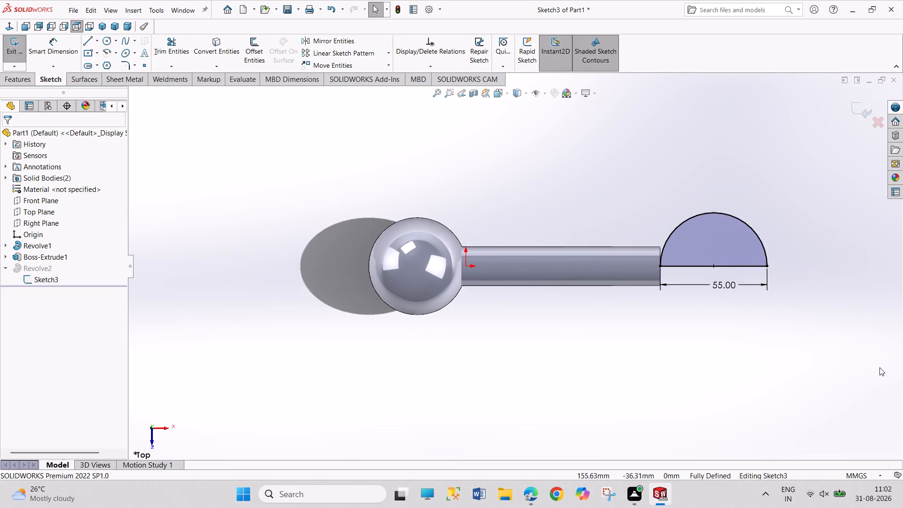
scroll(879, 367, "up", 1)
scroll(724, 287, "down", 2)
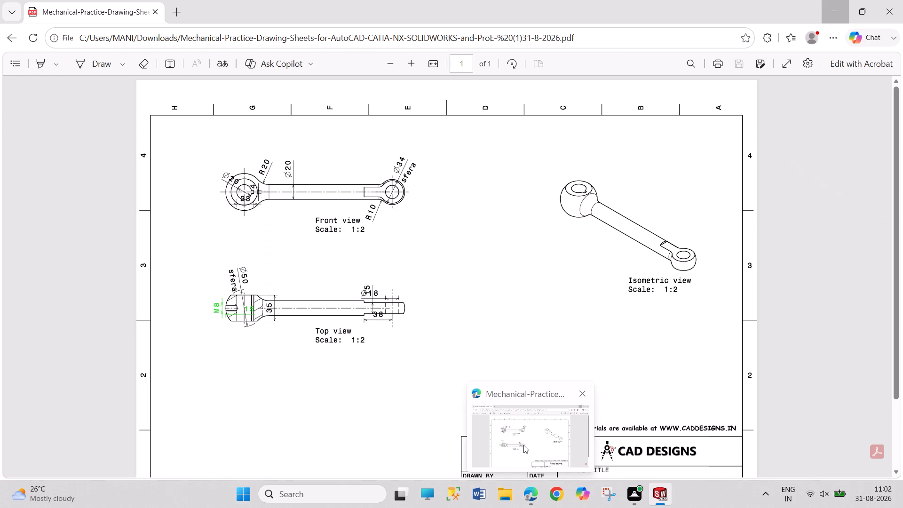
double_click(643, 272)
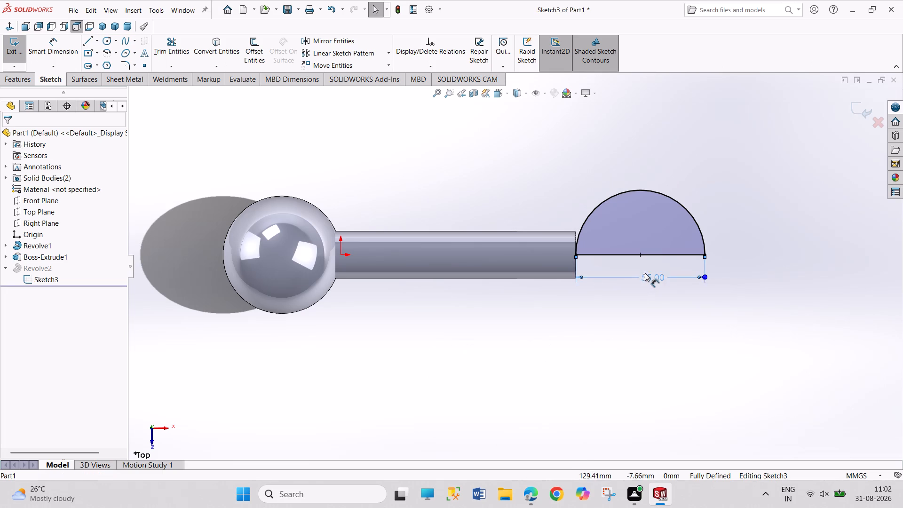
type("17")
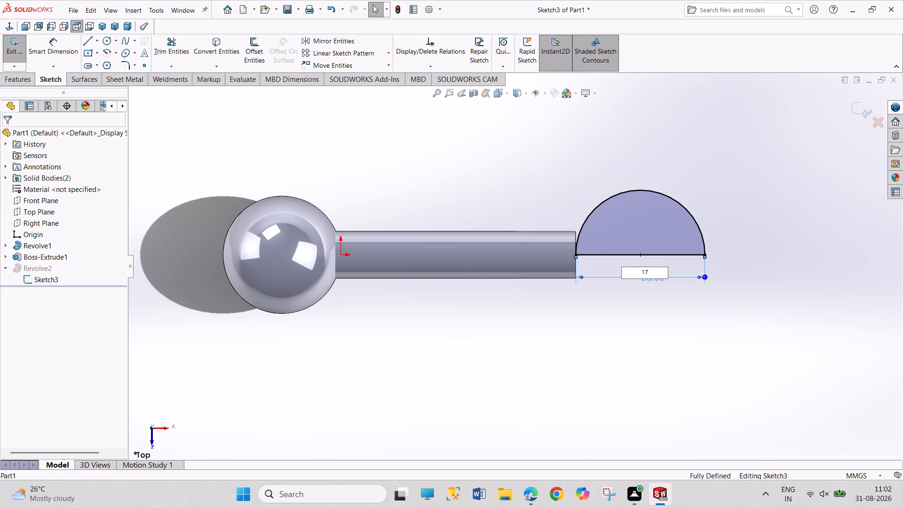
key("Return")
left_click(665, 211)
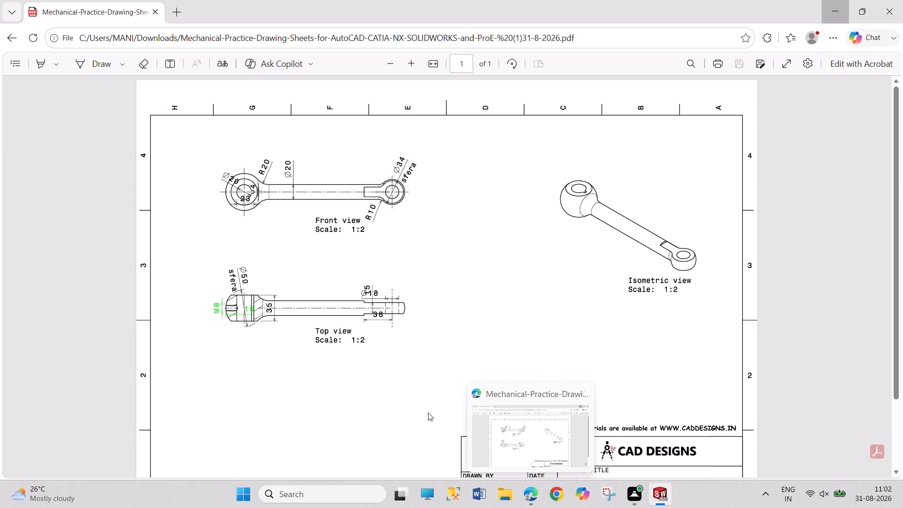
left_click(75, 9)
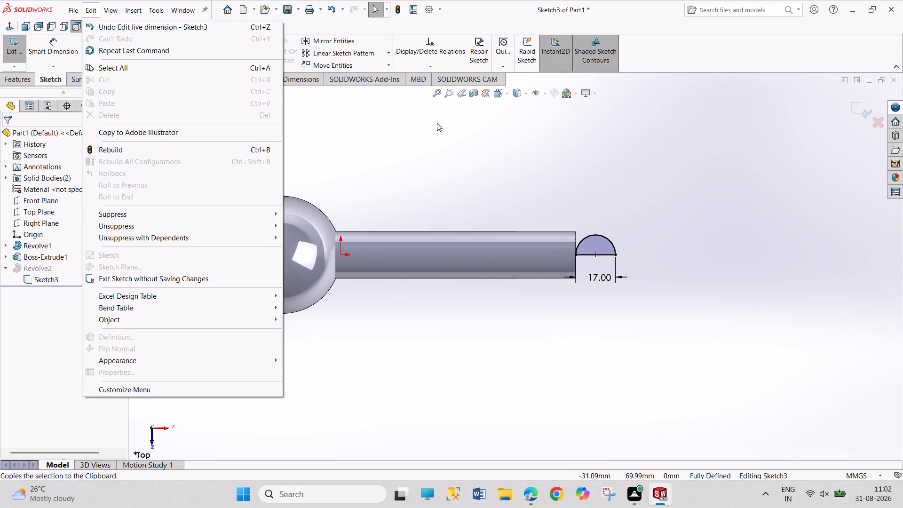
left_click_drag(428, 119, 461, 166)
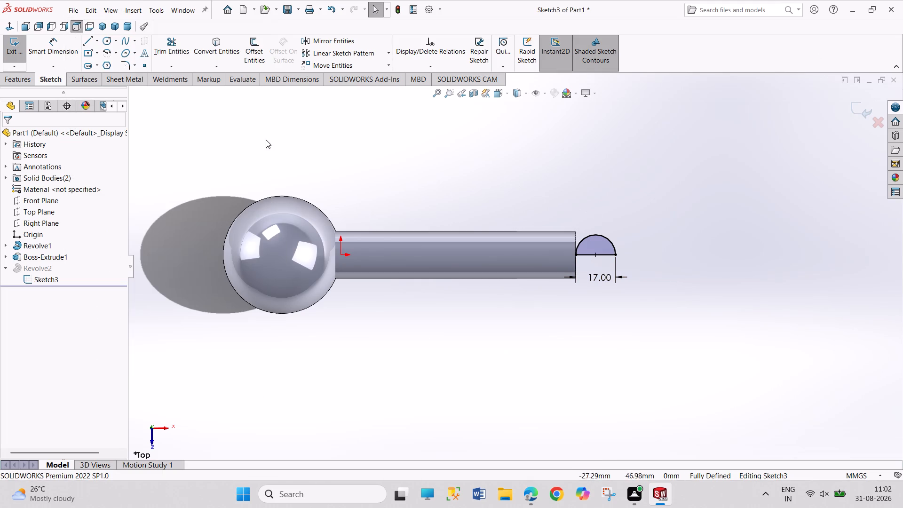
left_click(13, 49)
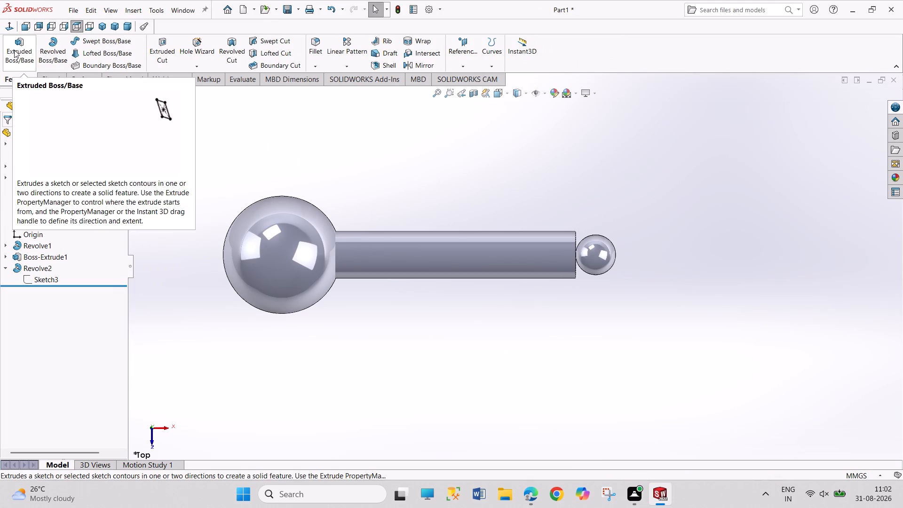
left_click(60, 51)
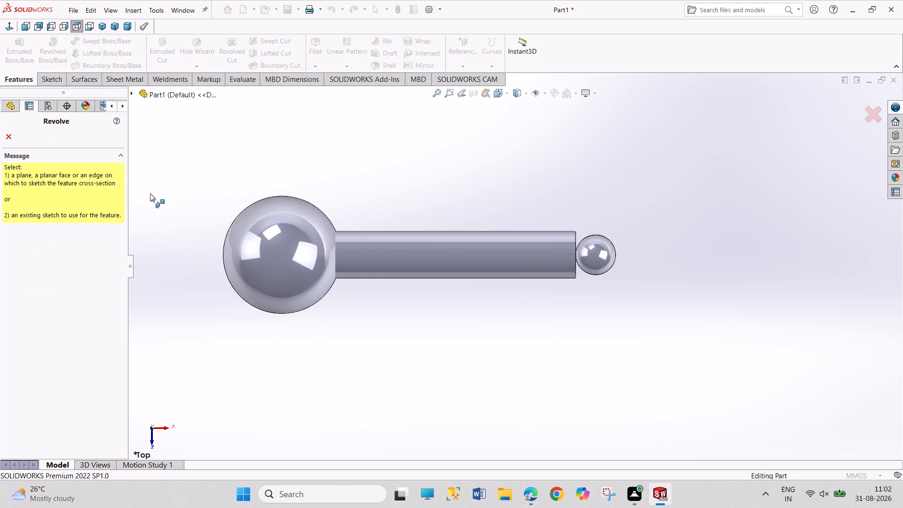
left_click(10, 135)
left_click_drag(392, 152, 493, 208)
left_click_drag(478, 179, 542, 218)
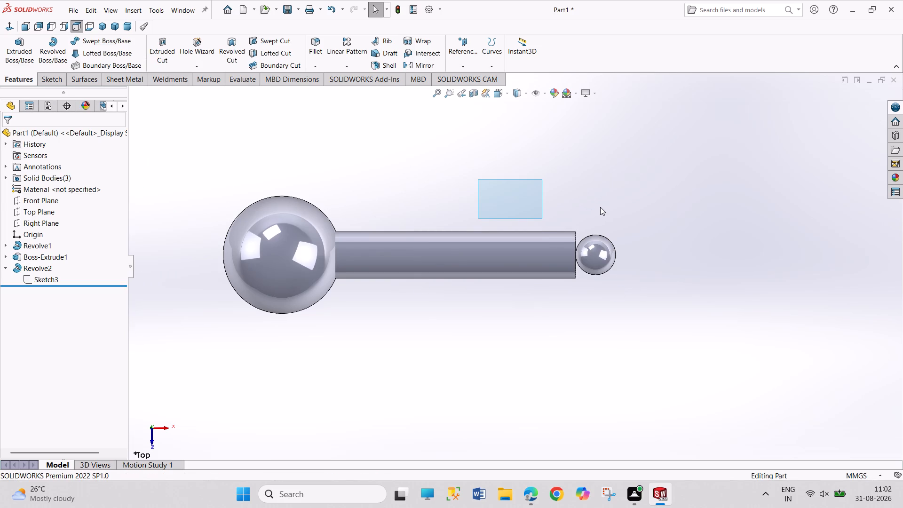
Open the PDF Sample Drawing for Training_20260819 from the Downloads folder in Edge and go to its first page.
left_click(527, 491)
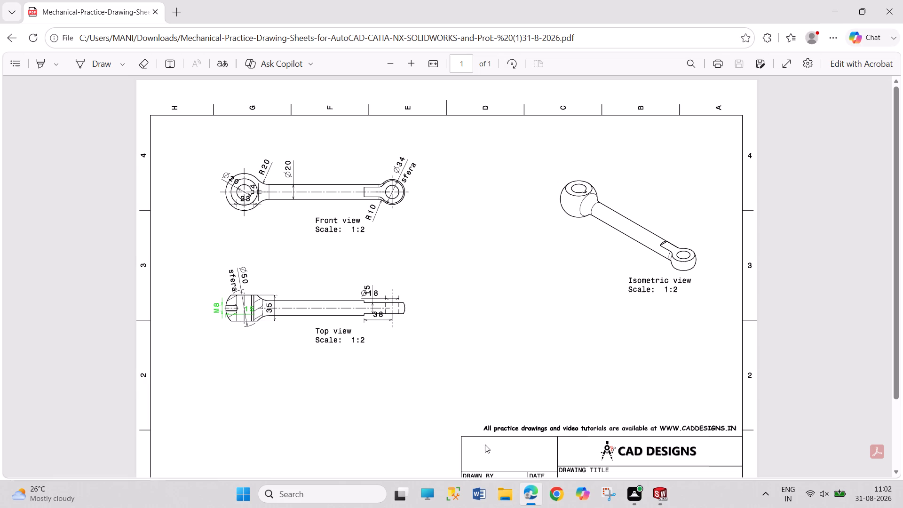
left_click(513, 499)
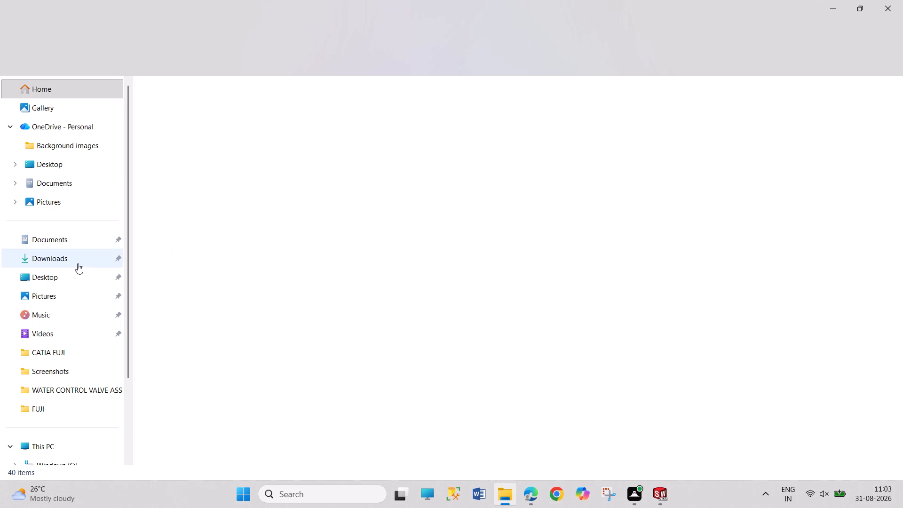
left_click(78, 254)
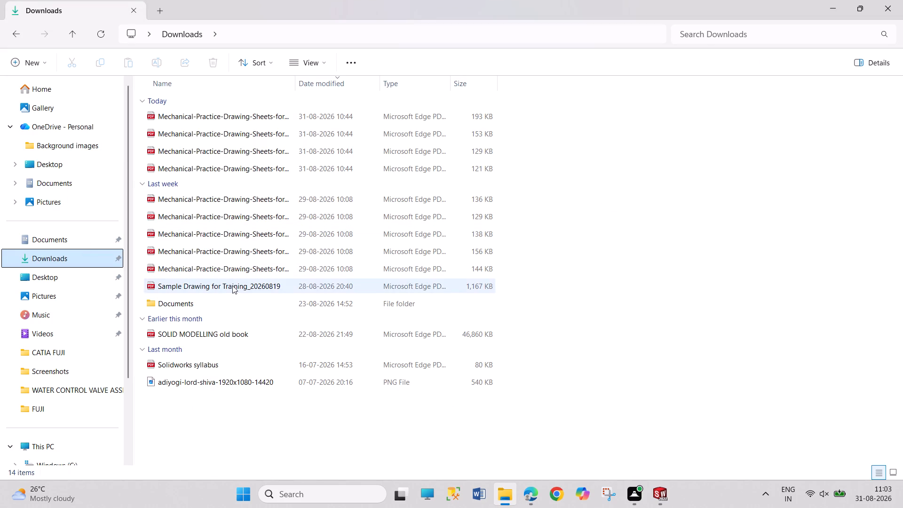
left_click(232, 288)
double_click(232, 288)
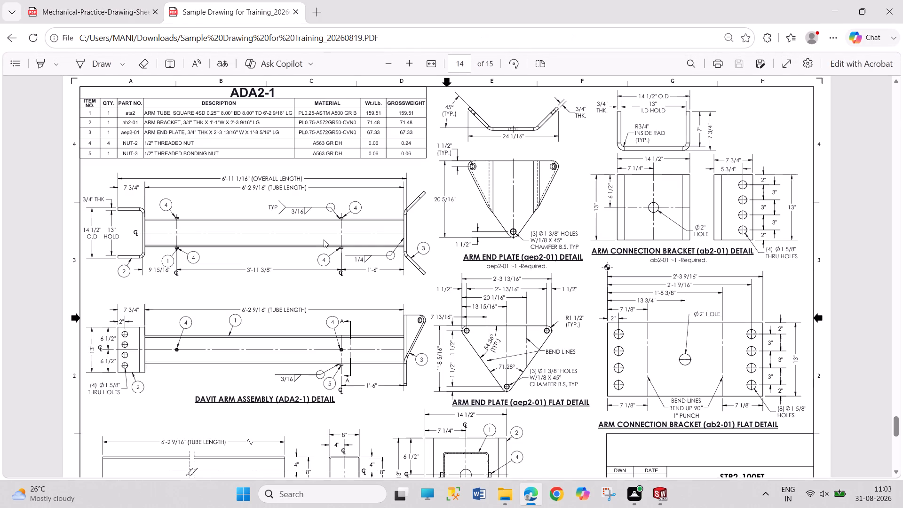
scroll(325, 239, "up", 4)
left_click_drag(899, 421, 899, 419)
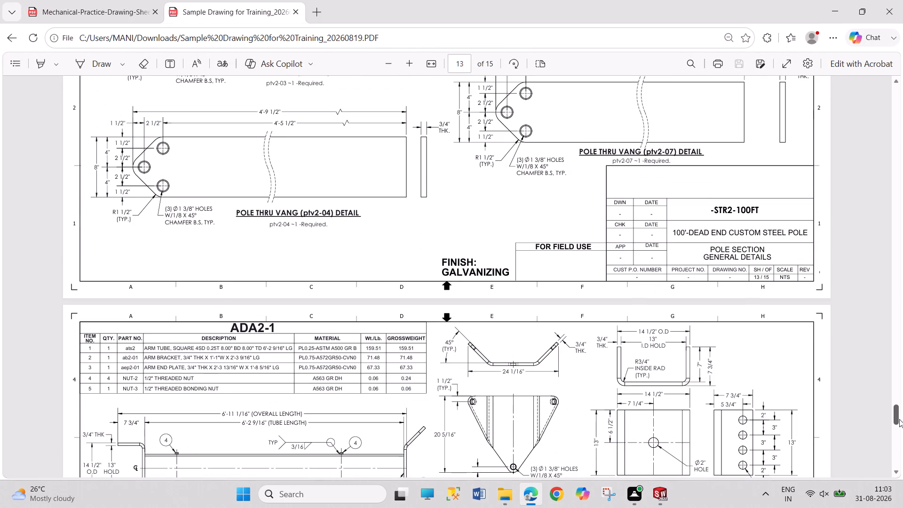
left_click_drag(899, 419, 901, 1)
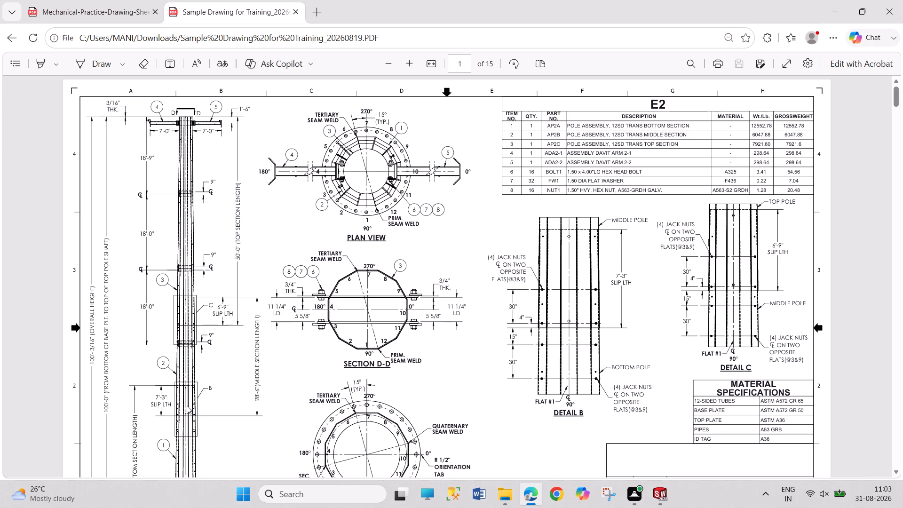
Switch to SOLIDWORKS and open the P2B TUBE 2 TOP SECTION assembly from the WATER CONTROL VALVE ASSEMBLY folder.
left_click(661, 492)
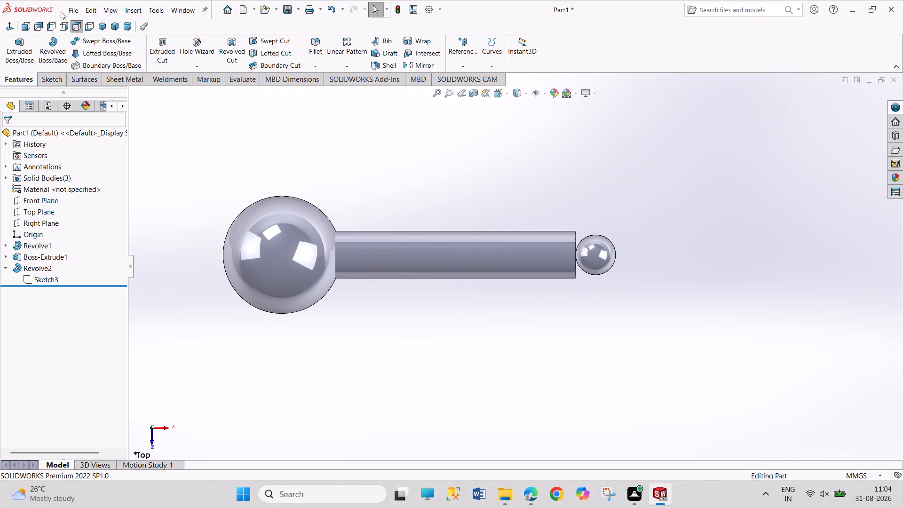
left_click(63, 12)
left_click(75, 12)
left_click(88, 40)
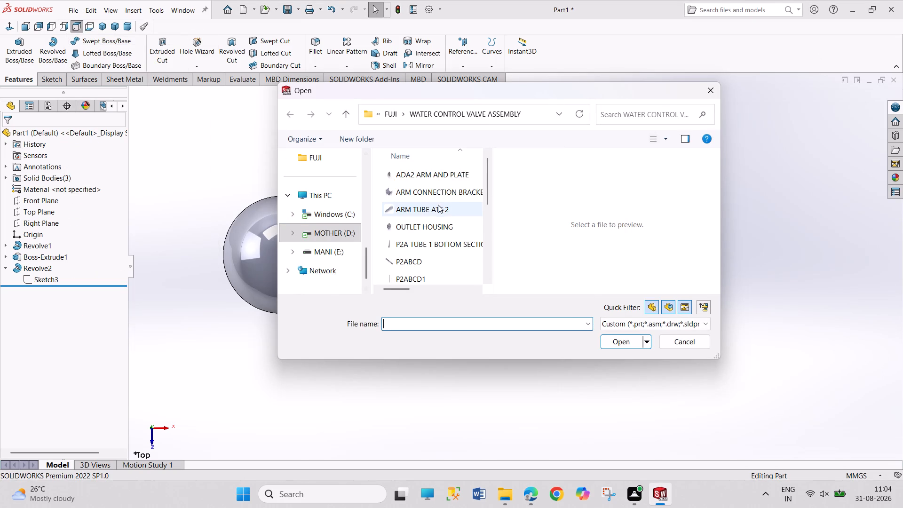
scroll(468, 220, "down", 1)
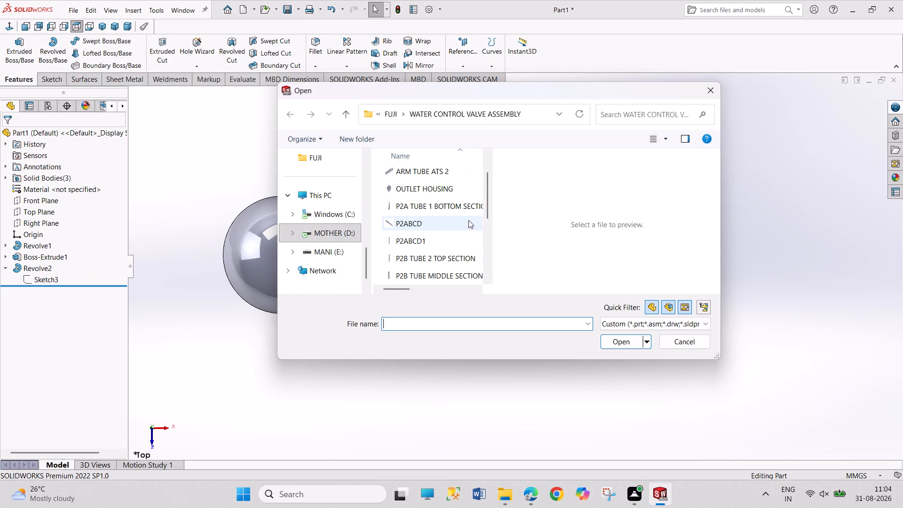
left_click(468, 259)
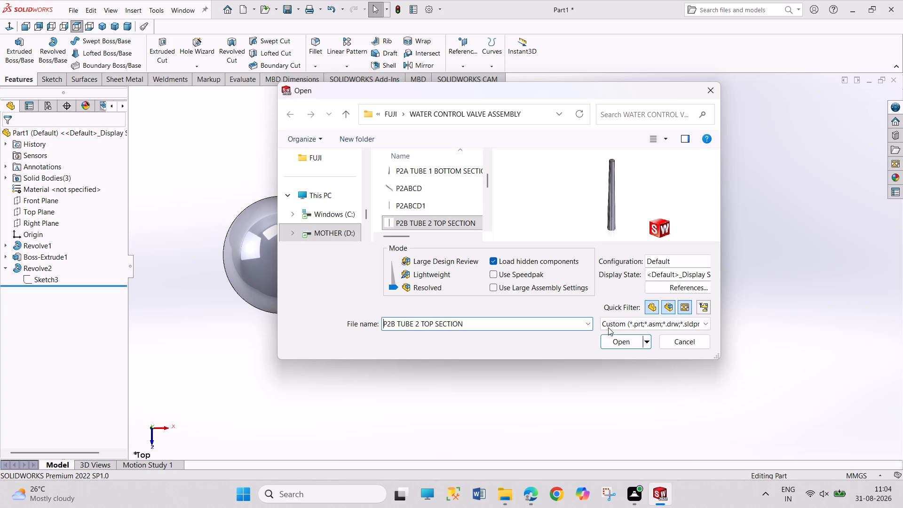
left_click(618, 342)
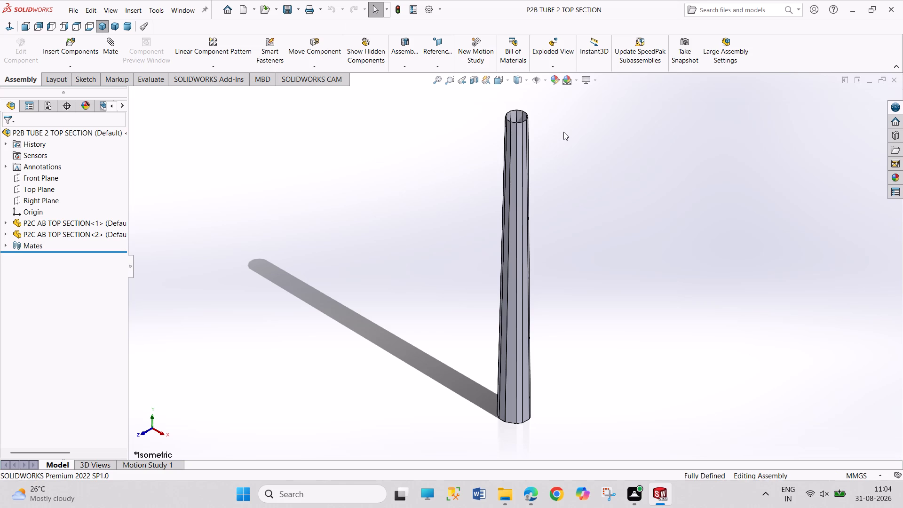
Examine the tapered tube assembly and its open upper end from above and in isometric view.
scroll(563, 132, "up", 1)
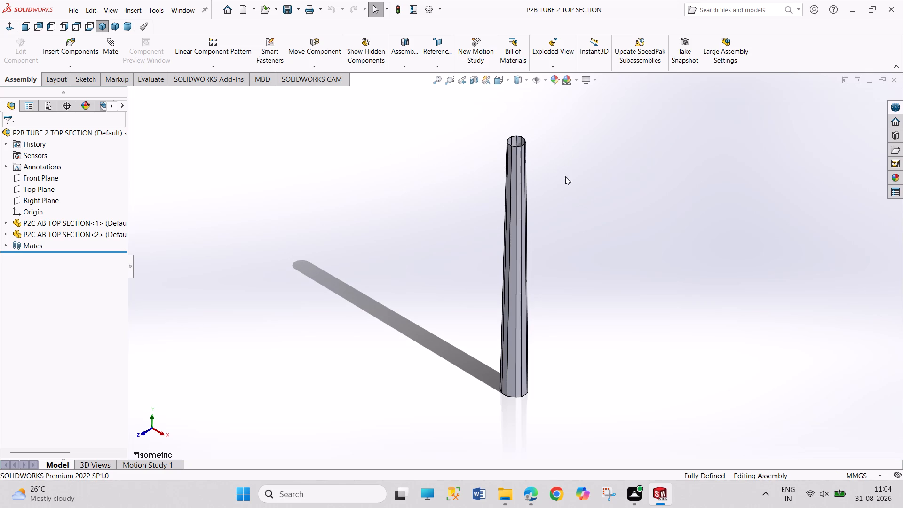
scroll(565, 186, "down", 1)
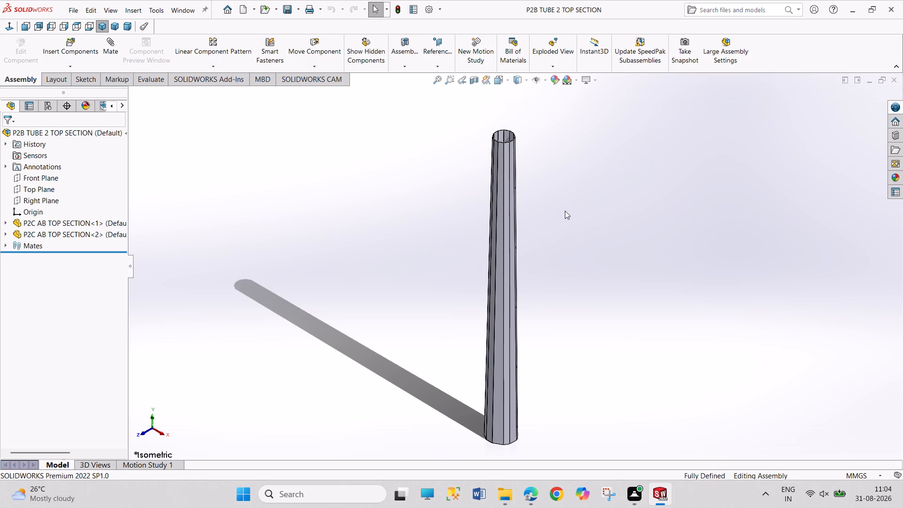
middle_click_drag(528, 143, 530, 149)
middle_click_drag(530, 149, 531, 272)
scroll(514, 270, "down", 11)
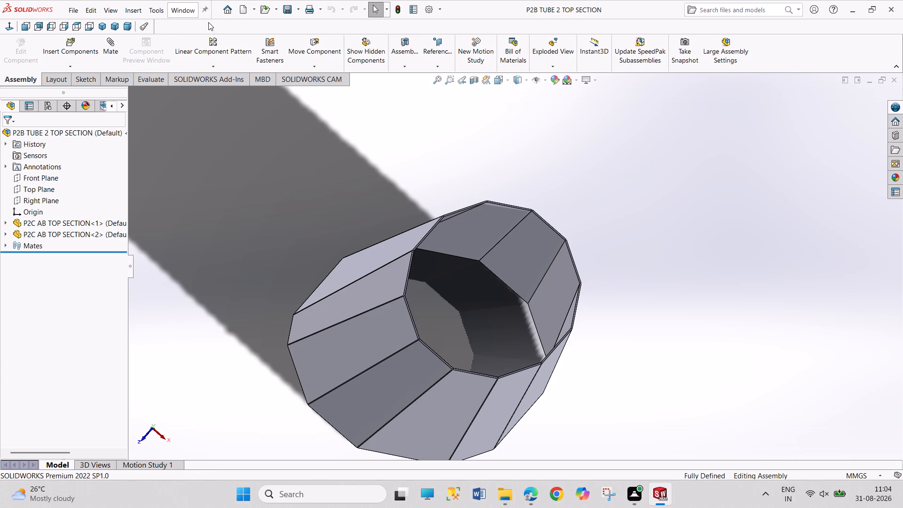
left_click(105, 29)
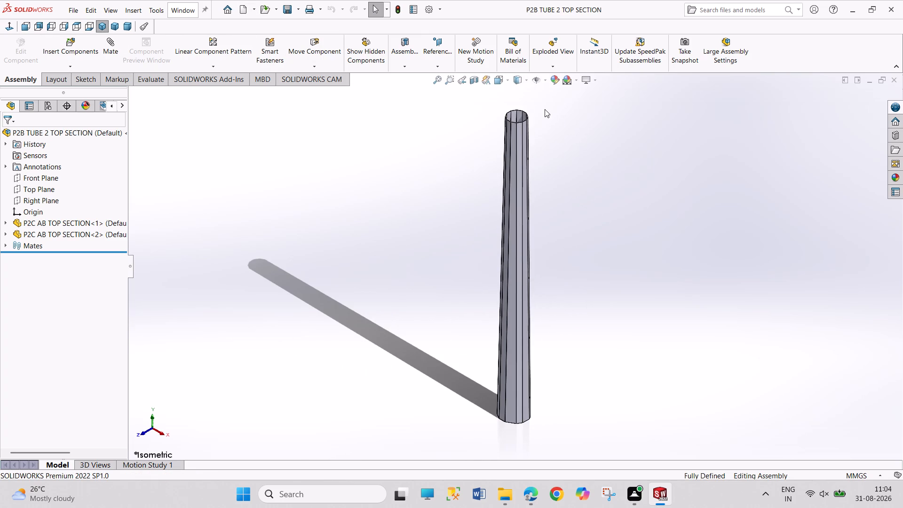
scroll(530, 110, "down", 6)
scroll(576, 190, "down", 3)
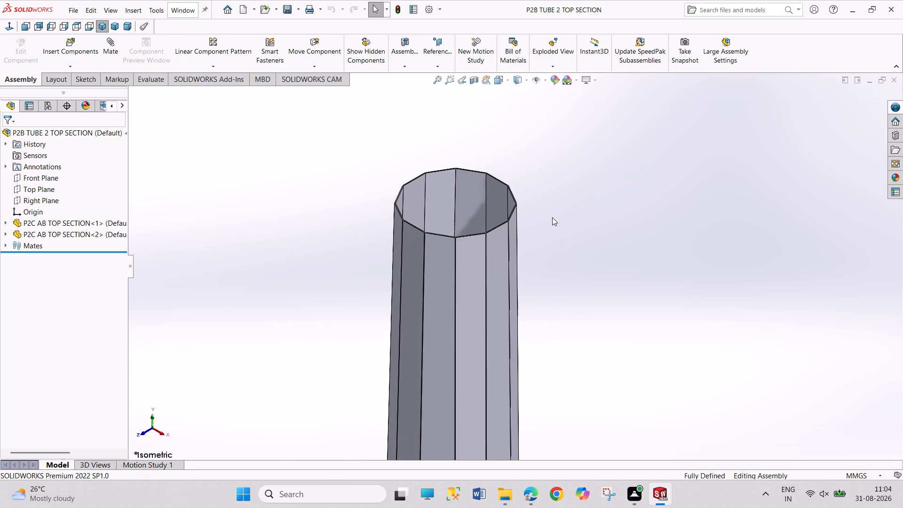
scroll(552, 218, "down", 1)
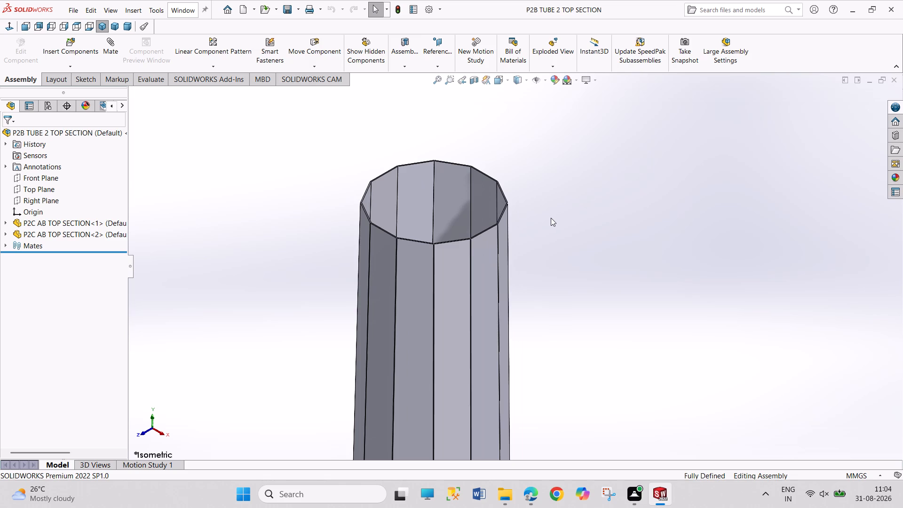
Switch to the sample training drawing in Edge and look through the pole section sheets from page 1 to page 5.
left_click(531, 490)
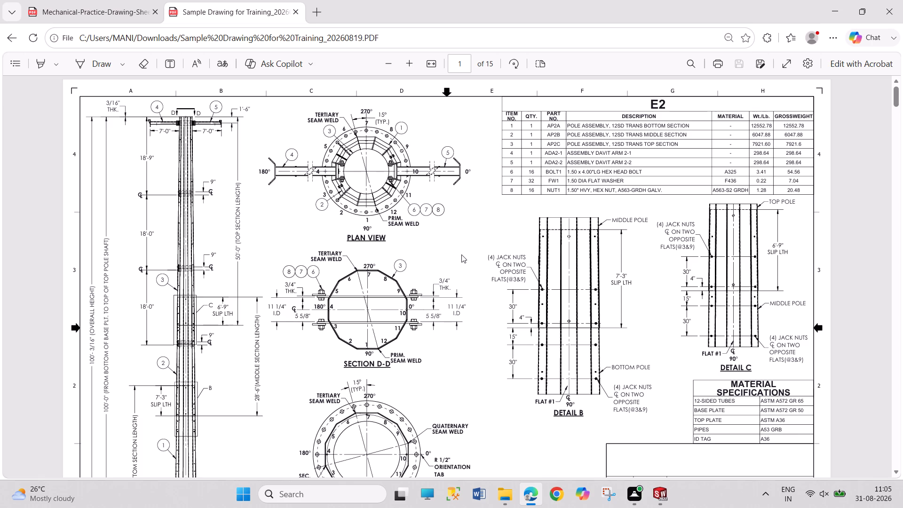
scroll(462, 259, "down", 9)
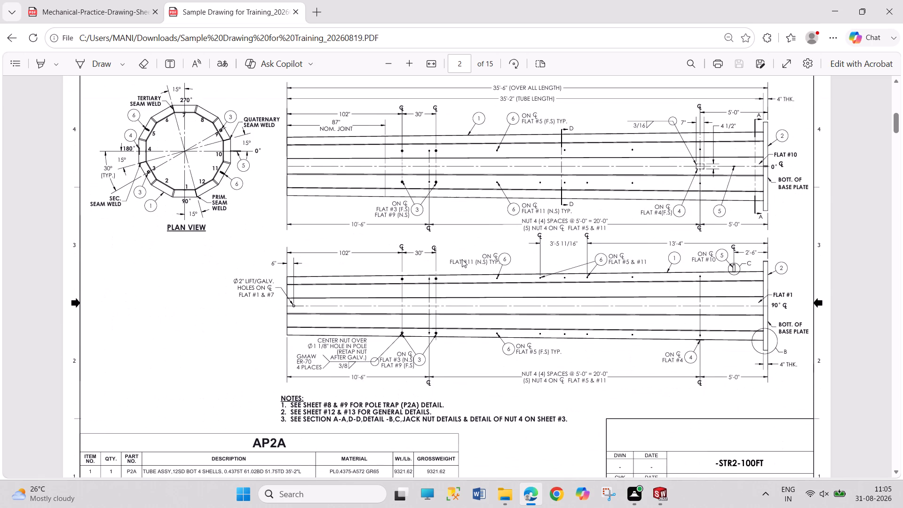
scroll(462, 259, "down", 19)
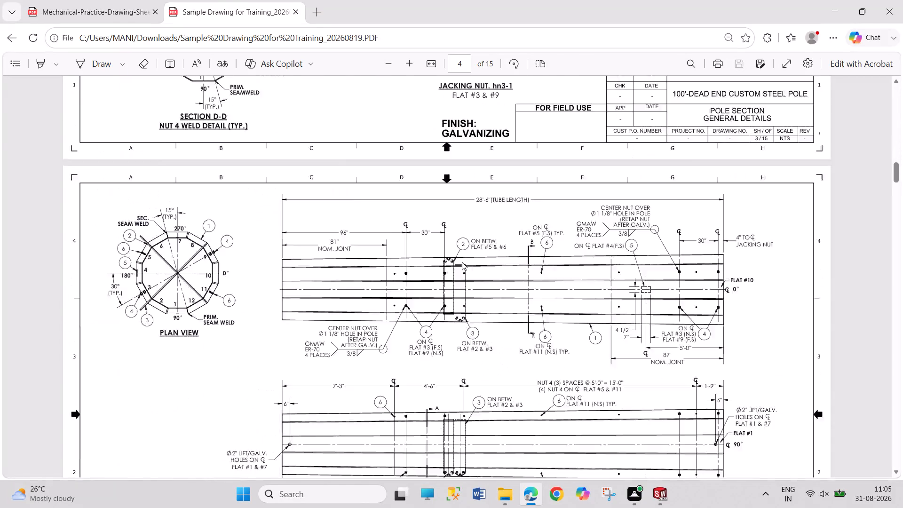
scroll(462, 263, "down", 7)
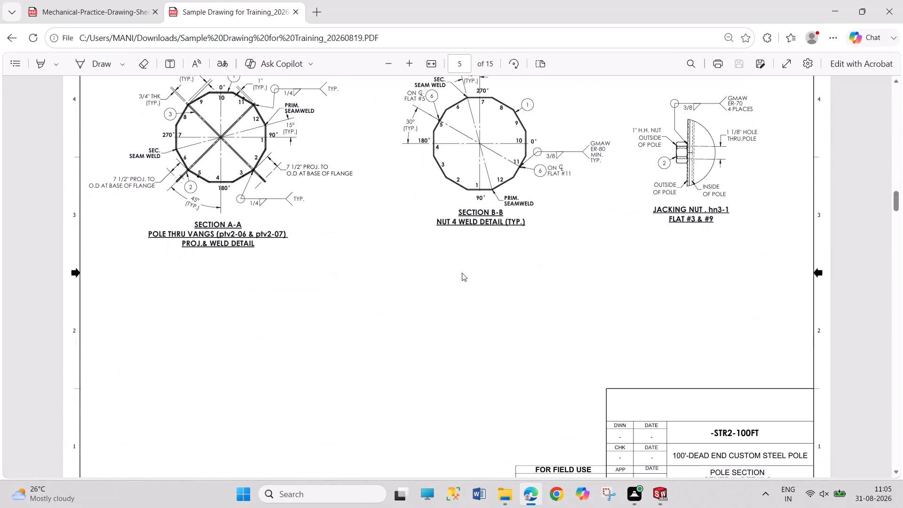
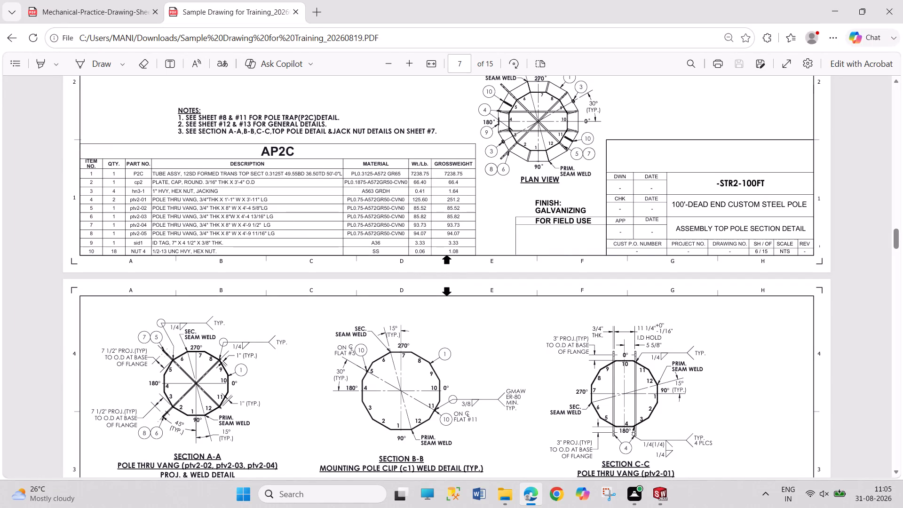
Look through the top pole section details on sheets 6 and 7, and the component details on sheets 15 back to 12.
scroll(585, 168, "up", 1)
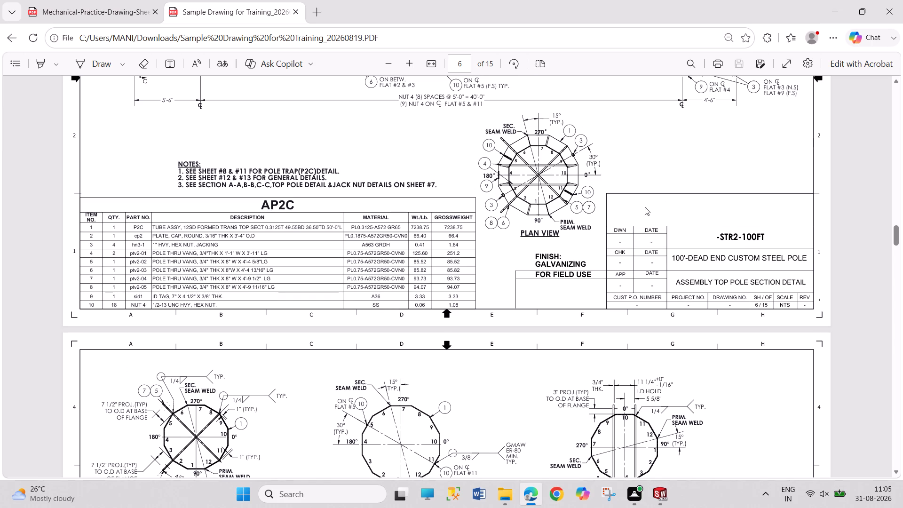
scroll(594, 235, "up", 2)
scroll(595, 236, "down", 4)
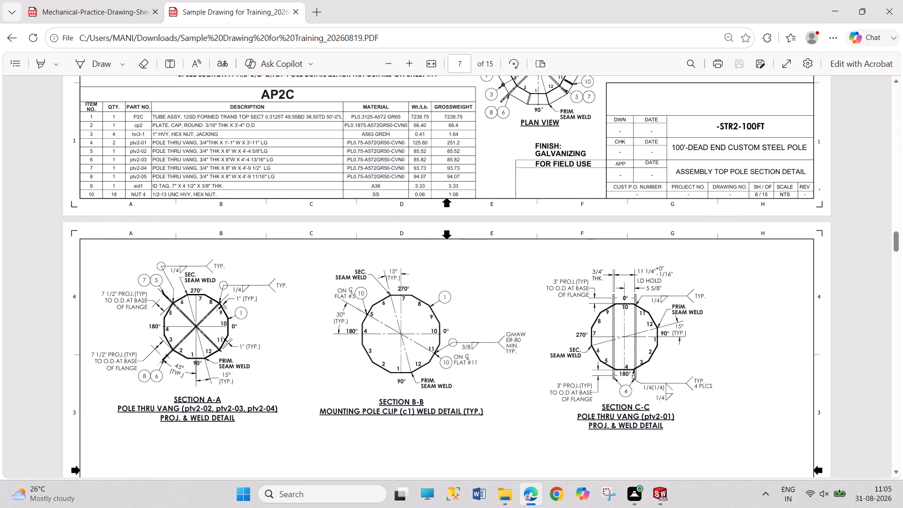
scroll(586, 164, "up", 2)
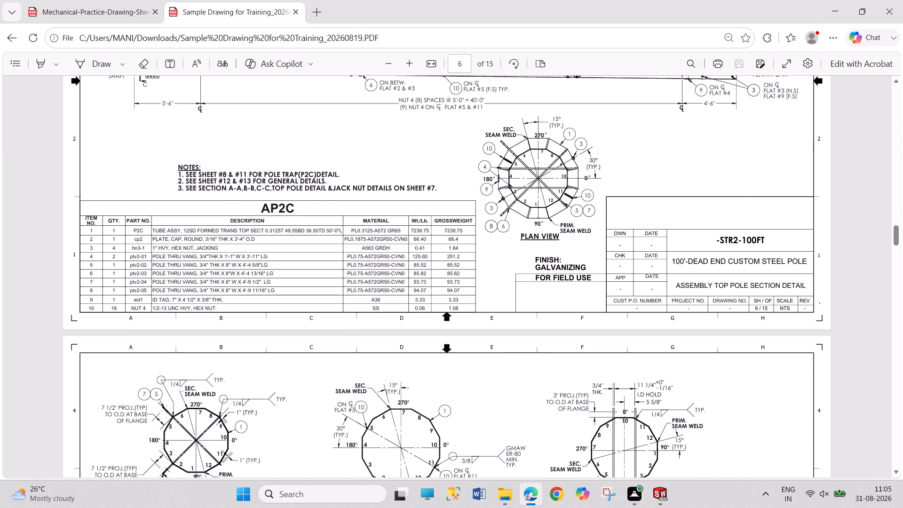
left_click_drag(895, 237, 881, 335)
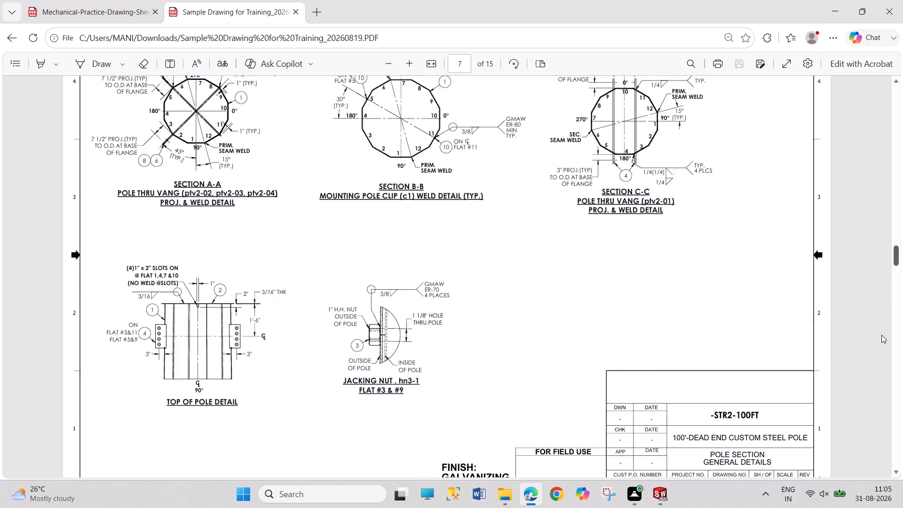
left_click_drag(881, 335, 854, 454)
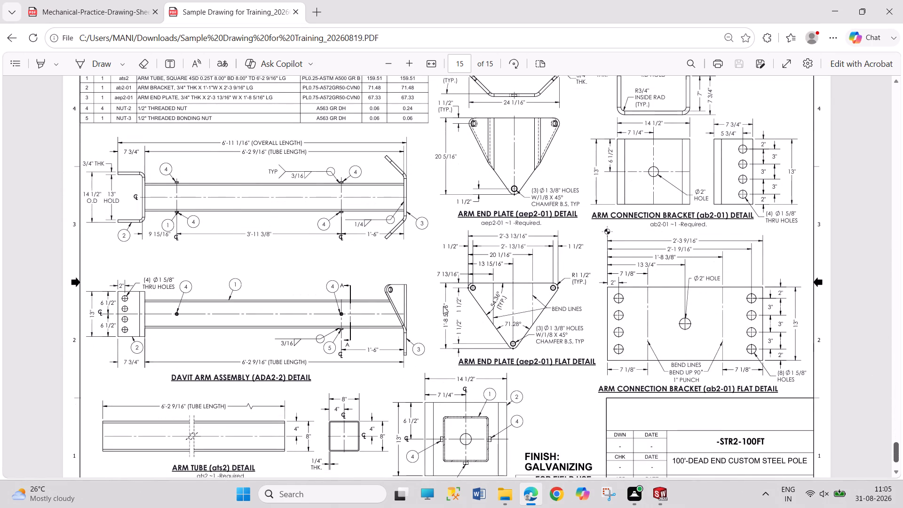
scroll(383, 221, "up", 8)
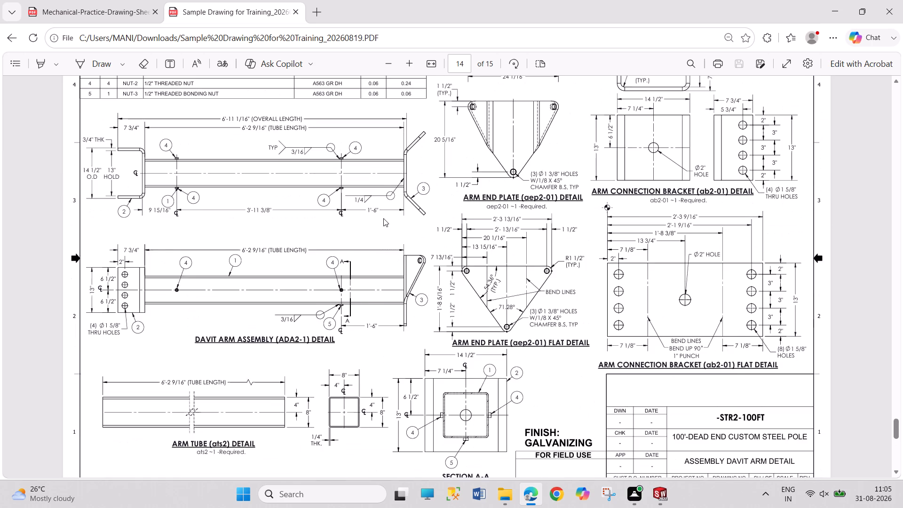
scroll(383, 218, "up", 8)
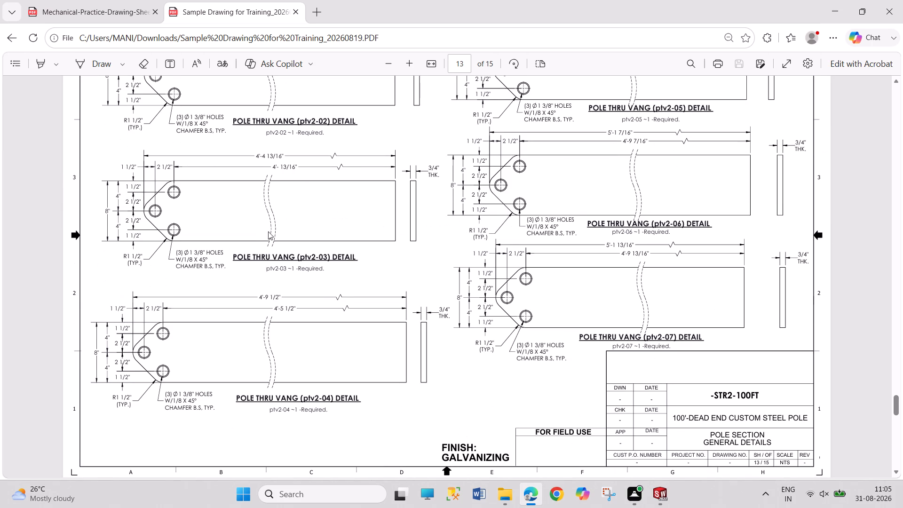
scroll(304, 230, "up", 1)
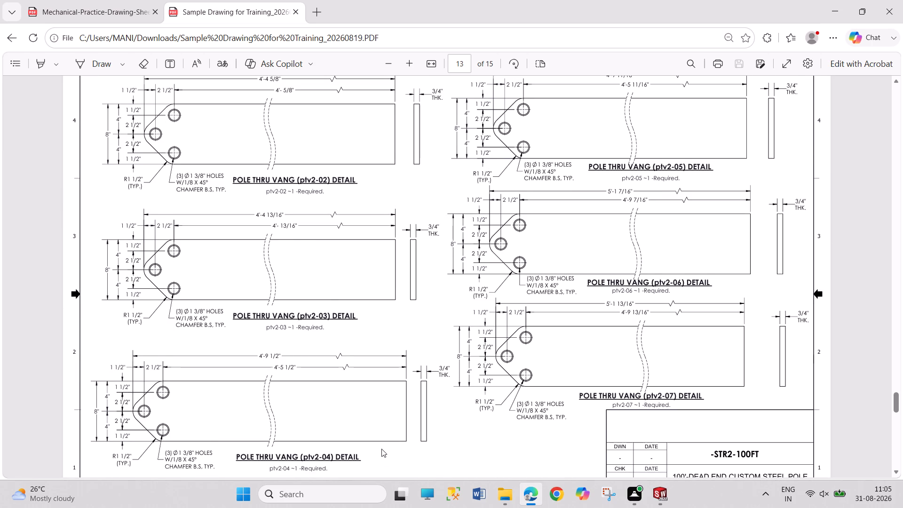
scroll(387, 445, "up", 1)
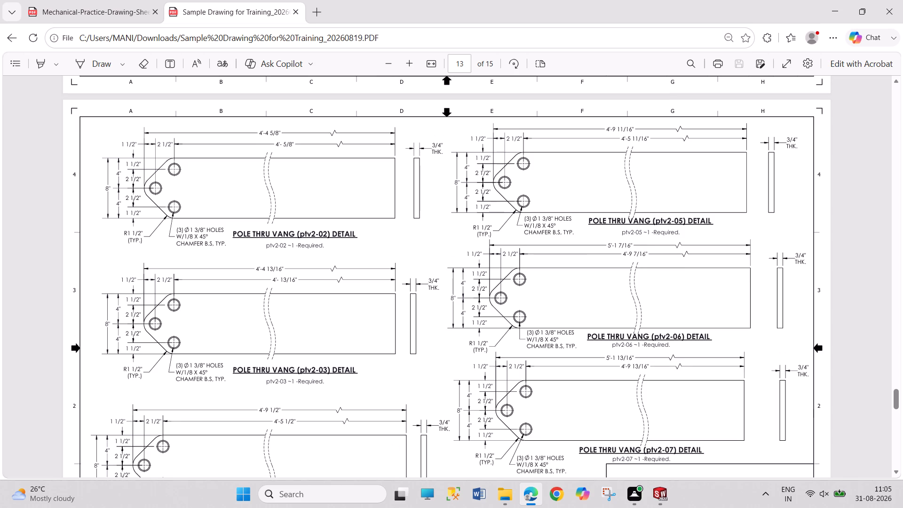
scroll(461, 406, "up", 6)
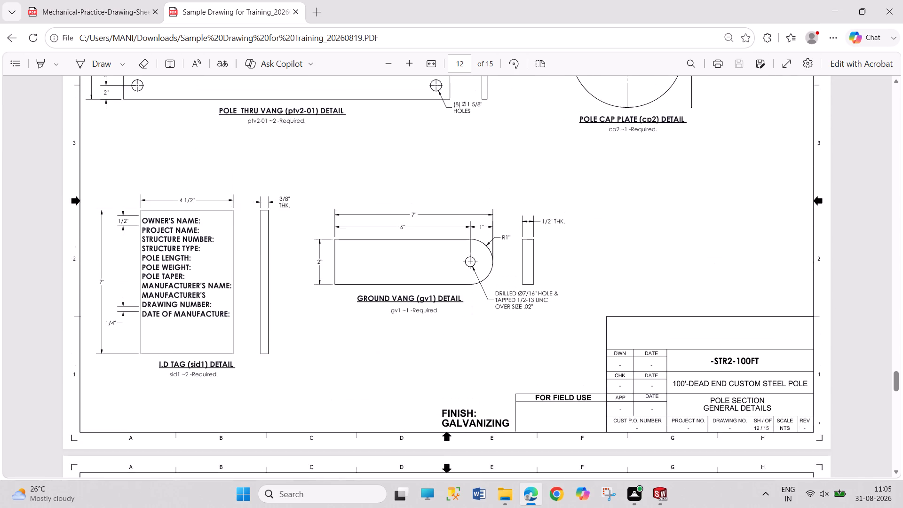
scroll(460, 403, "up", 3)
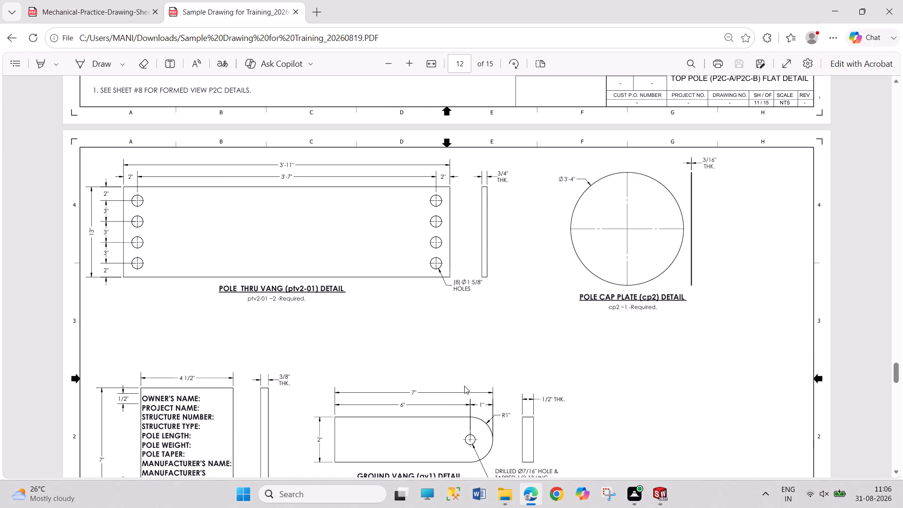
scroll(473, 374, "up", 1)
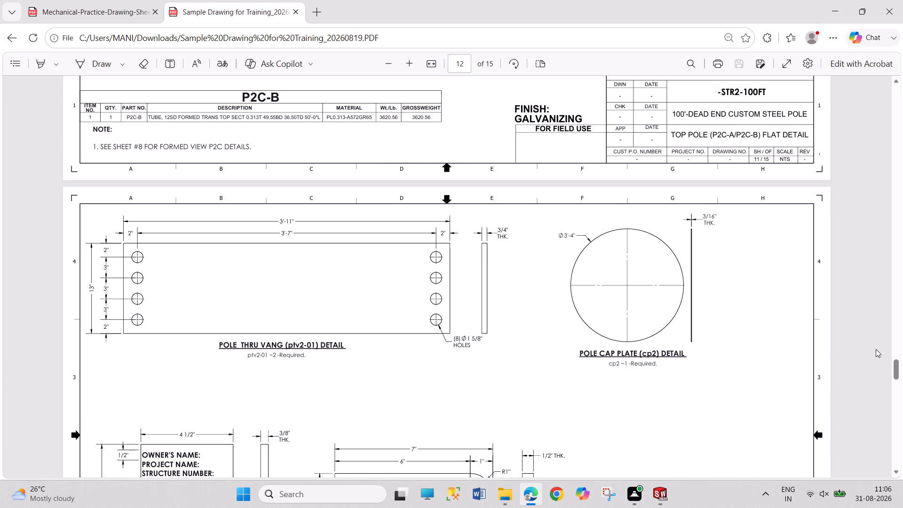
Return to sheet 1 of the drawing and examine the plan view with its davit arms, bolts and seam welds.
left_click_drag(895, 363, 889, 74)
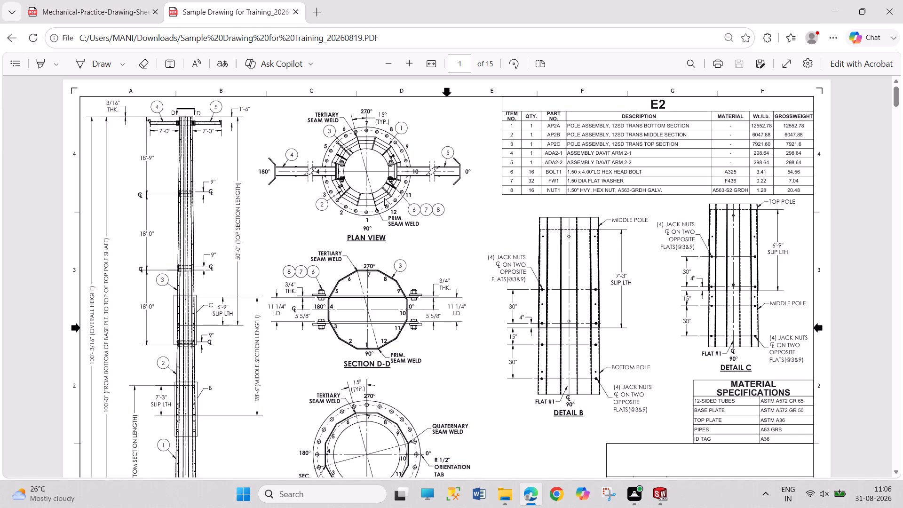
middle_click_drag(399, 187, 404, 158, "ctrl")
scroll(402, 161, "down", 2)
scroll(404, 145, "up", 2)
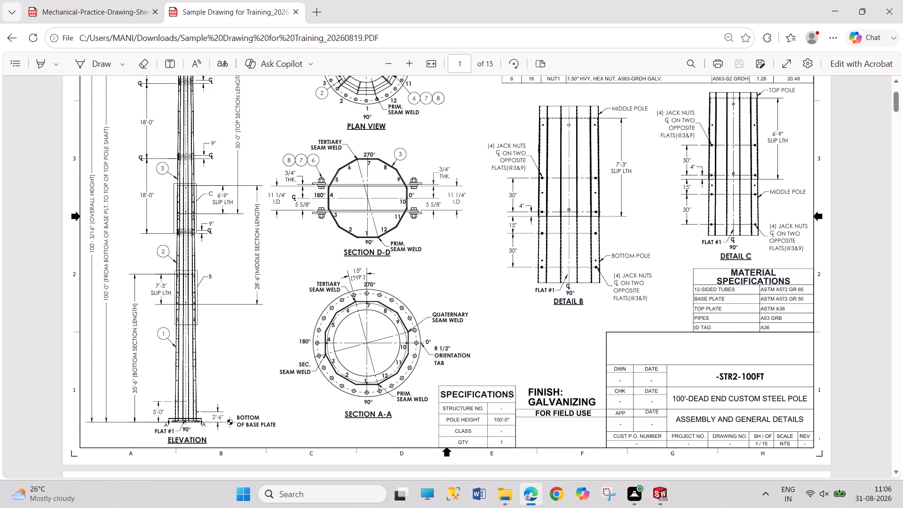
scroll(404, 145, "up", 1)
scroll(404, 149, "down", 3, "ctrl")
scroll(414, 112, "up", 5, "ctrl")
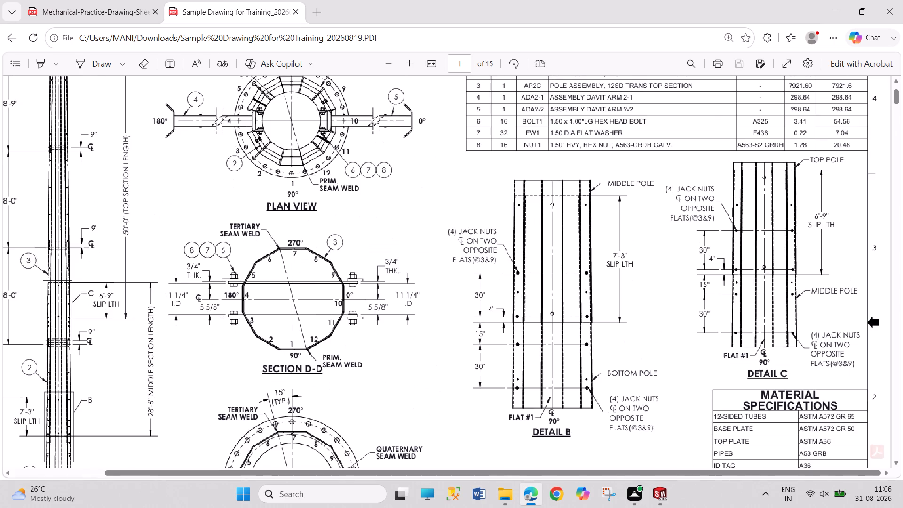
scroll(315, 99, "up", 5, "ctrl")
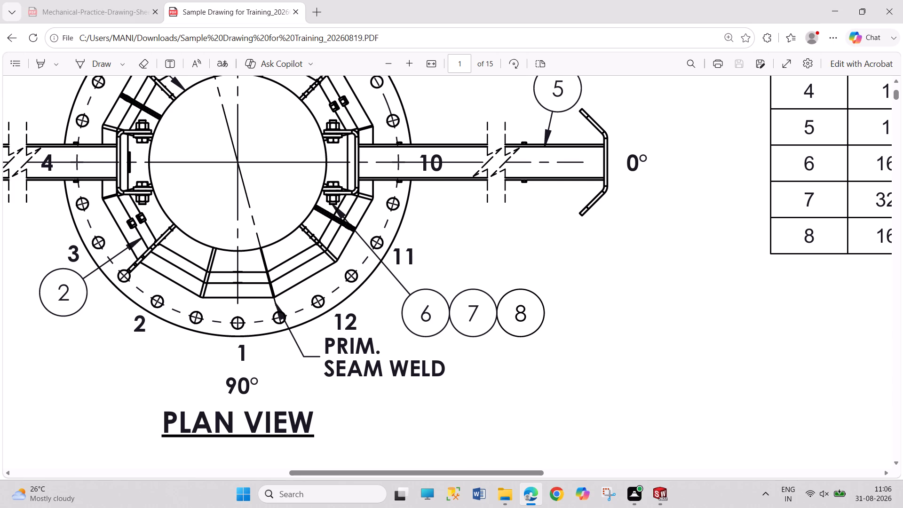
scroll(428, 190, "down", 2, "ctrl")
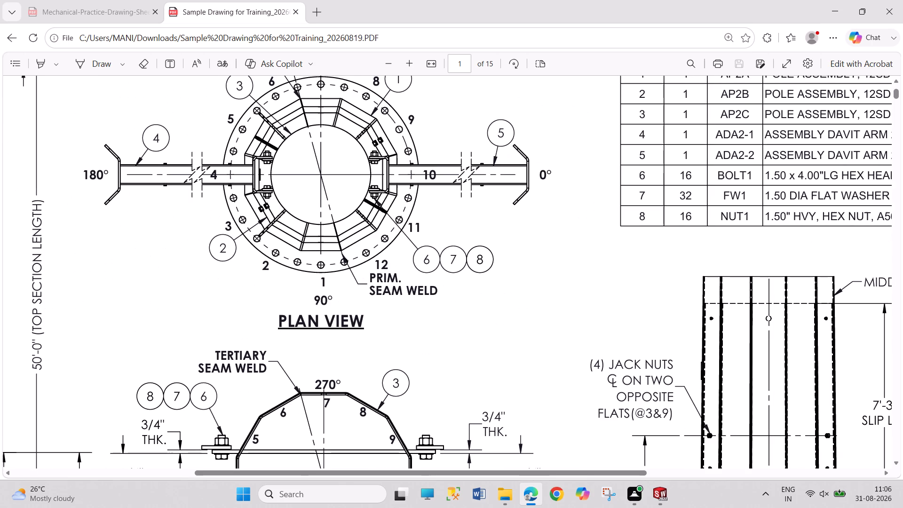
scroll(428, 190, "down", 1, "ctrl")
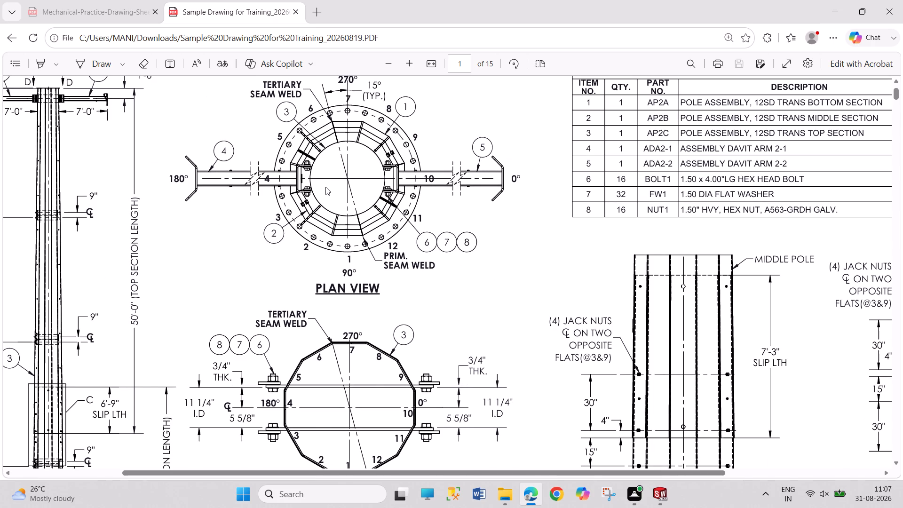
Examine the elevation on sheet 1 for the pole section lengths and slip joints, along with the sections and Details B and C.
scroll(325, 189, "down", 1, "ctrl")
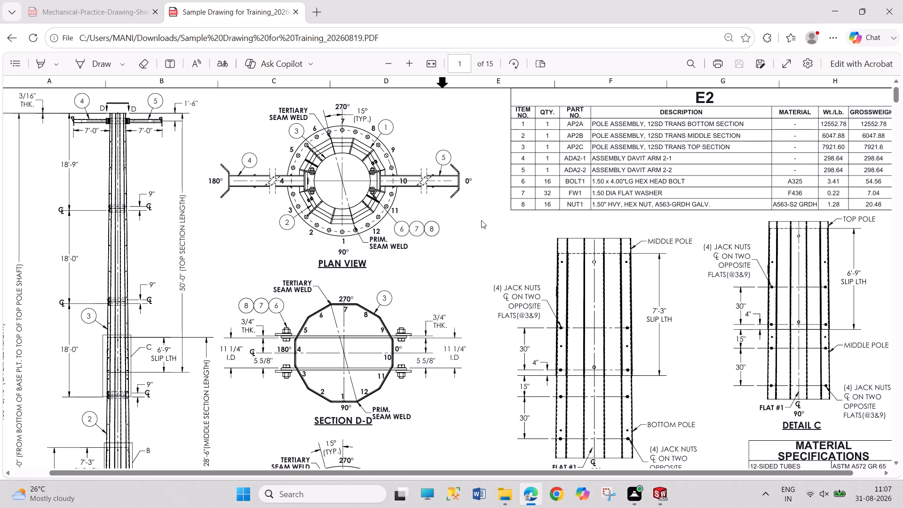
scroll(440, 230, "down", 1)
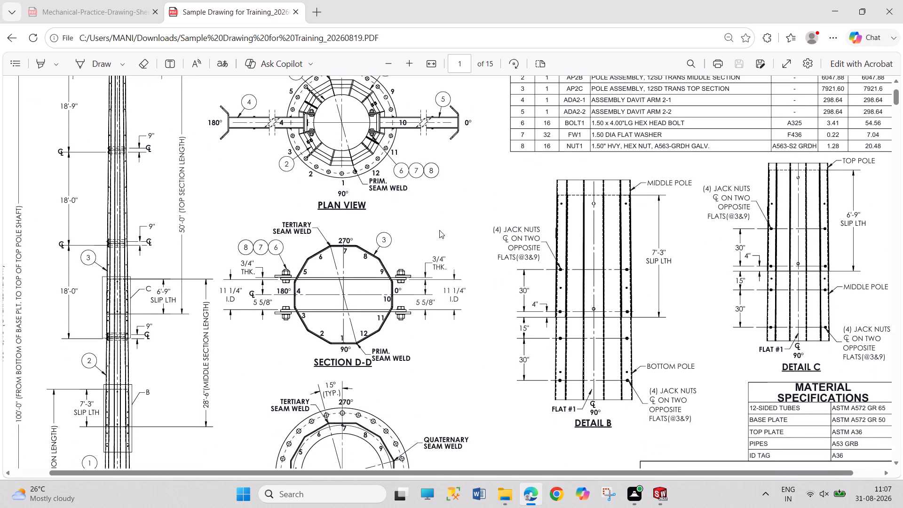
scroll(439, 230, "down", 3)
scroll(438, 233, "up", 1)
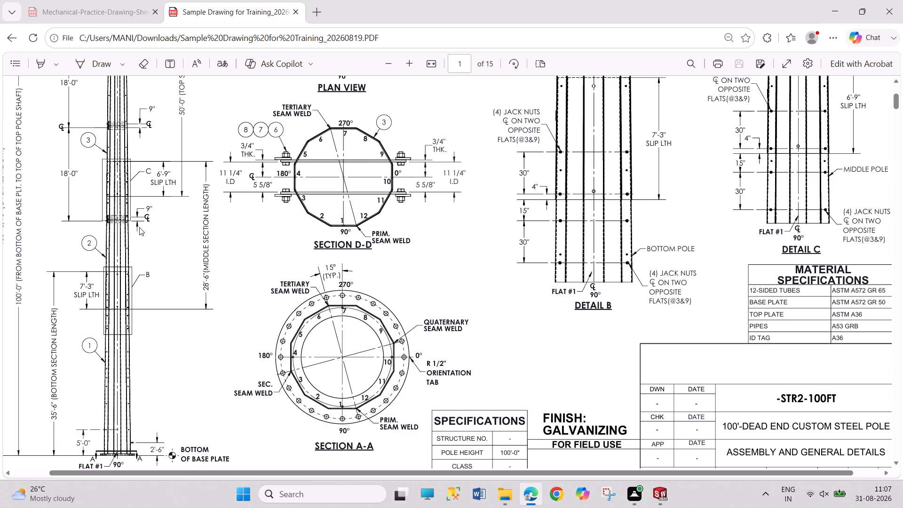
scroll(139, 227, "down", 1, "ctrl")
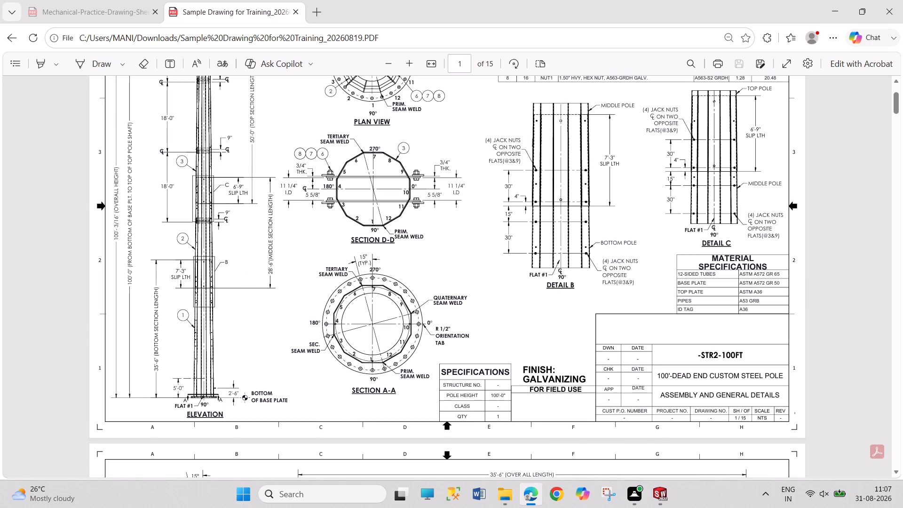
scroll(226, 258, "up", 1, "ctrl")
scroll(146, 251, "up", 1, "ctrl")
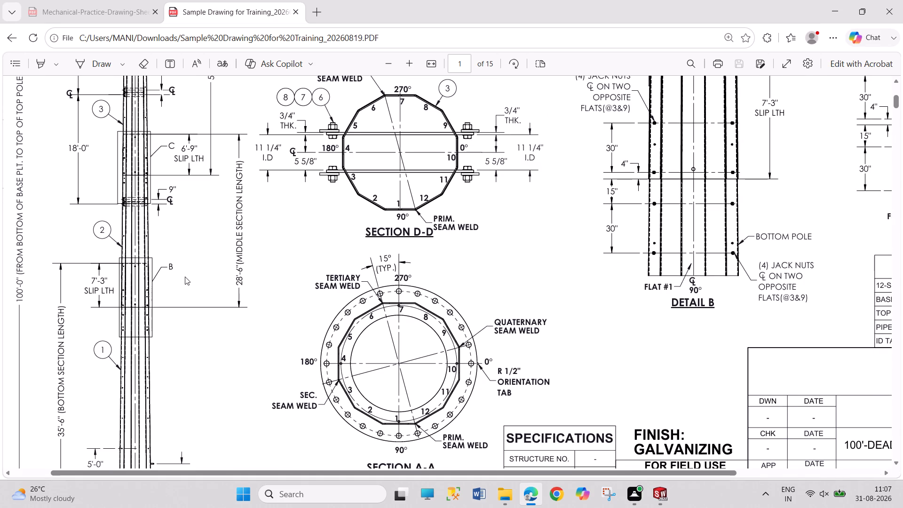
scroll(178, 236, "up", 2)
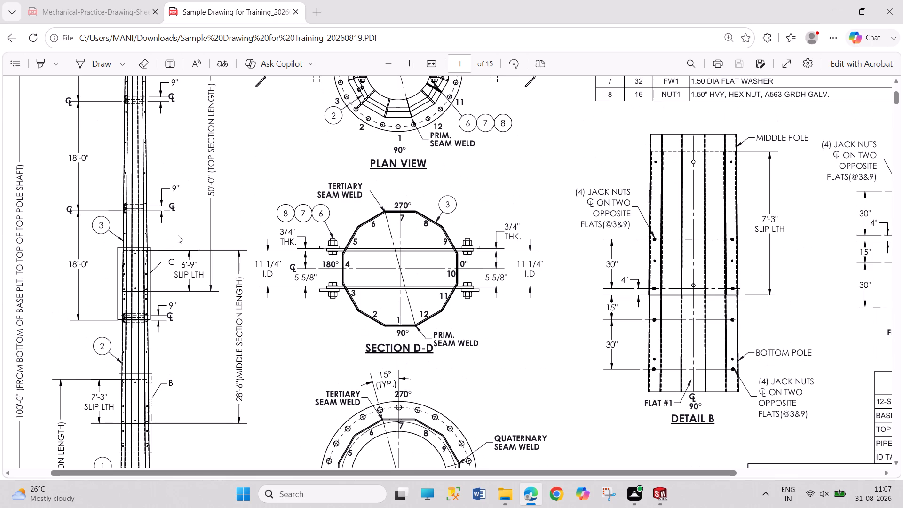
scroll(177, 235, "up", 1)
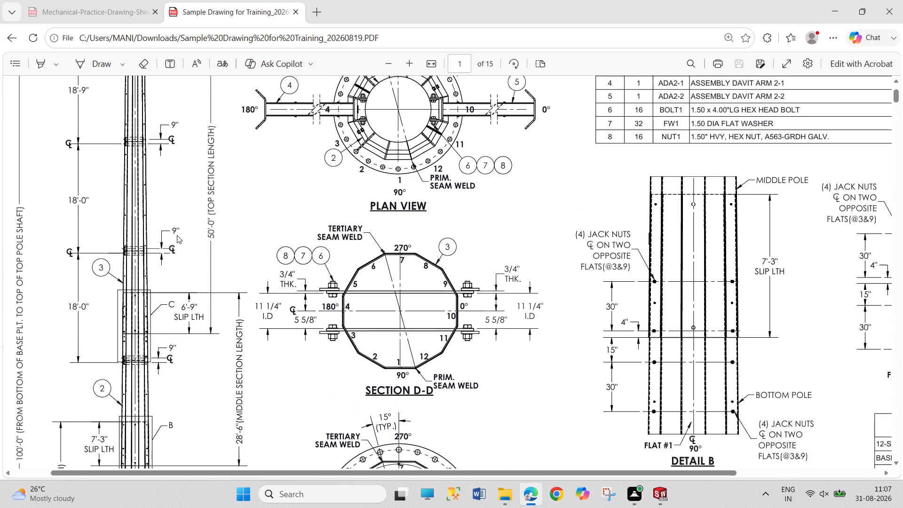
scroll(177, 235, "up", 4)
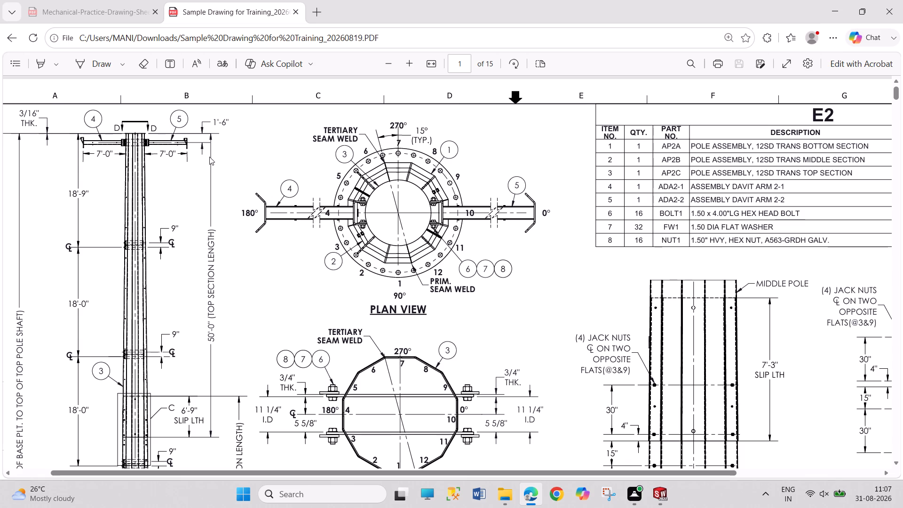
scroll(141, 123, "down", 3, "ctrl")
scroll(252, 110, "up", 1, "ctrl")
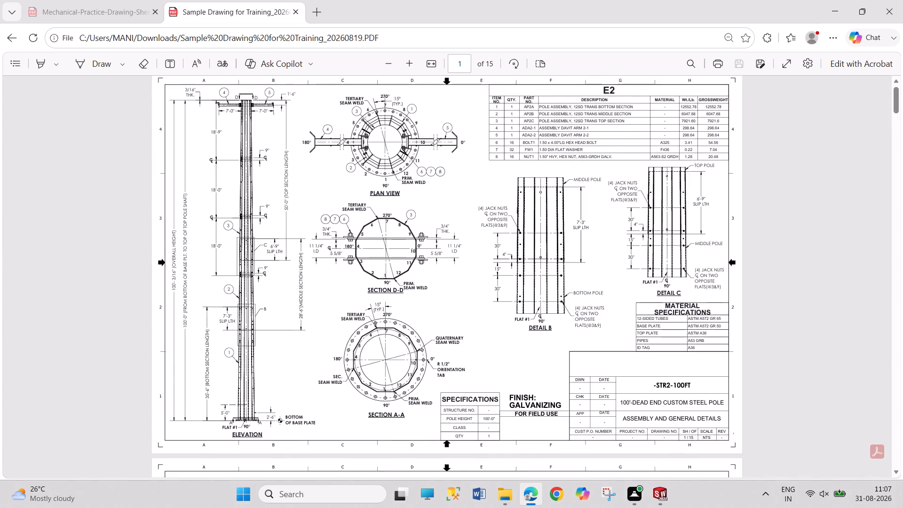
scroll(270, 111, "up", 2, "ctrl")
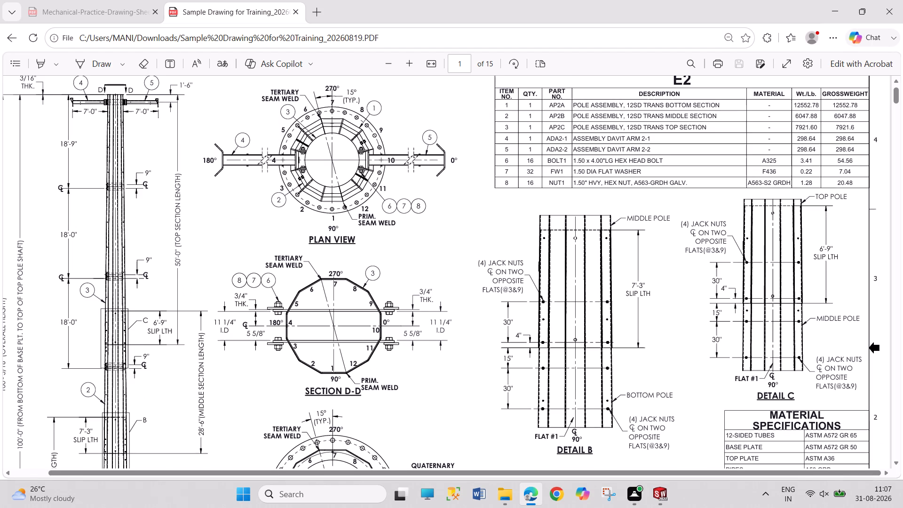
scroll(129, 377, "down", 1)
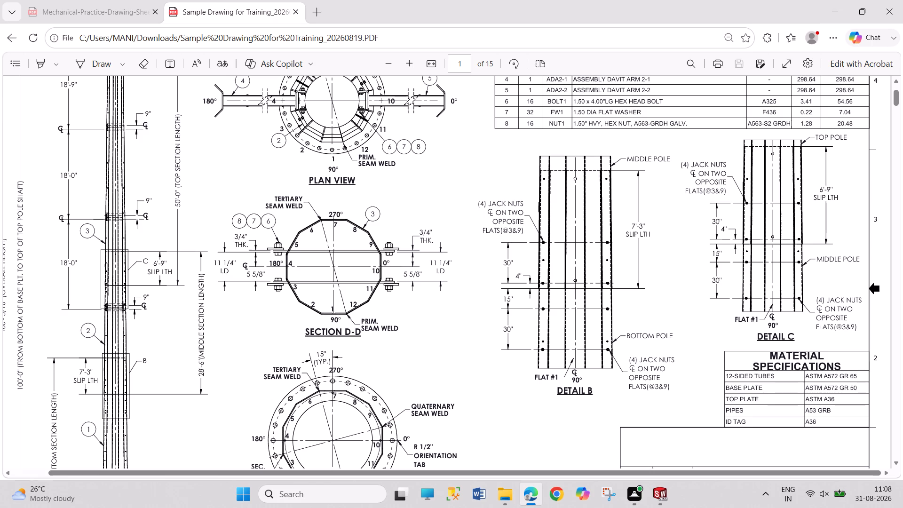
scroll(226, 331, "down", 1)
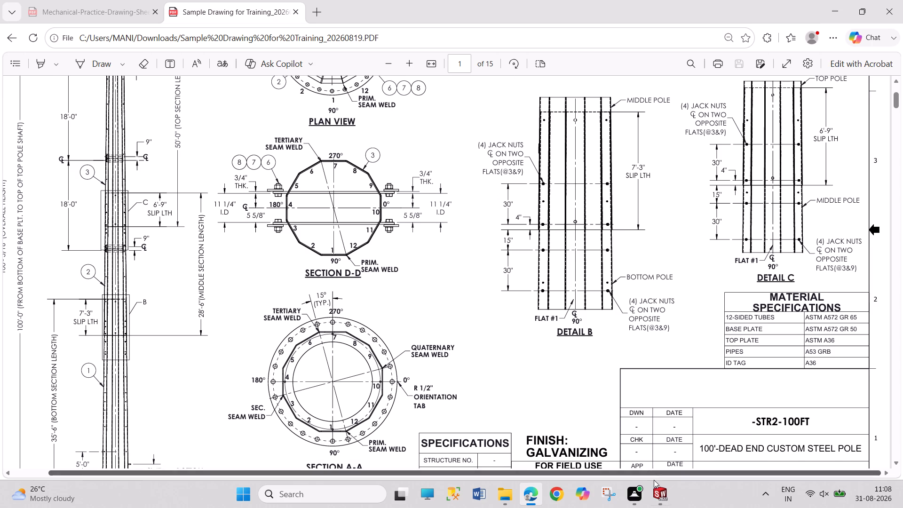
Switch to SOLIDWORKS and create a new assembly document.
left_click(657, 484)
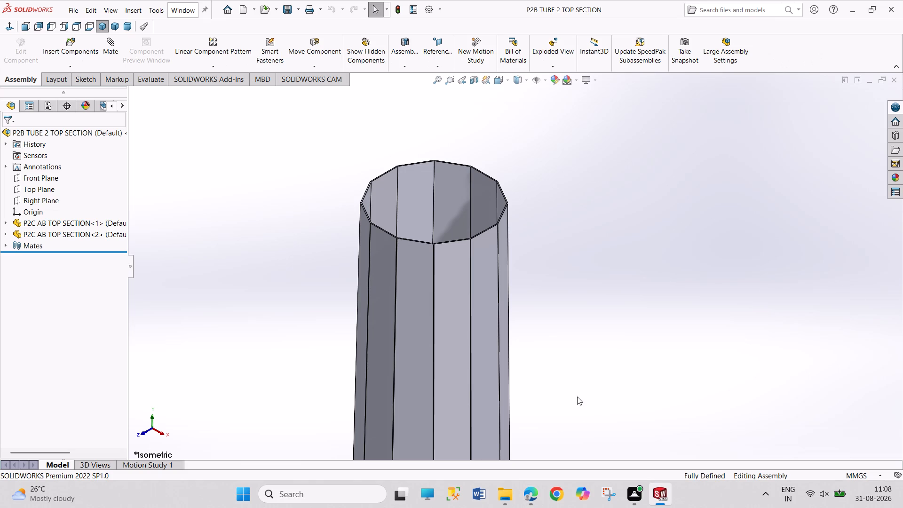
scroll(540, 317, "up", 5)
scroll(592, 341, "up", 2)
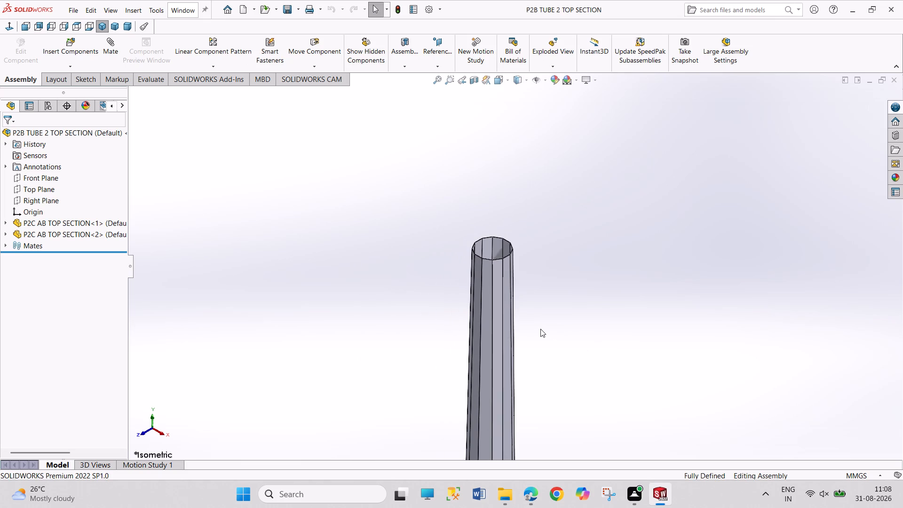
key("ctrl+n")
key("Right")
key("Return")
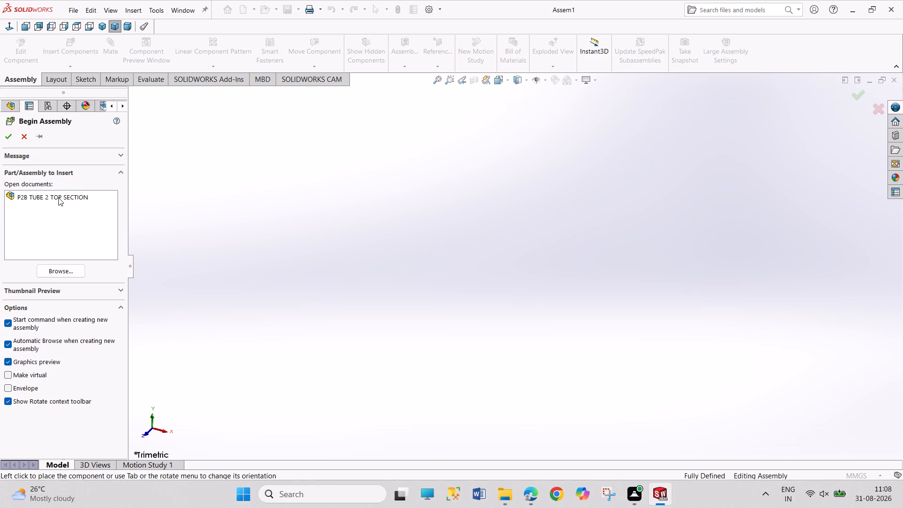
Place P2B TUBE 2 TOP SECTION as the first component of the assembly.
double_click(58, 198)
double_click(92, 197)
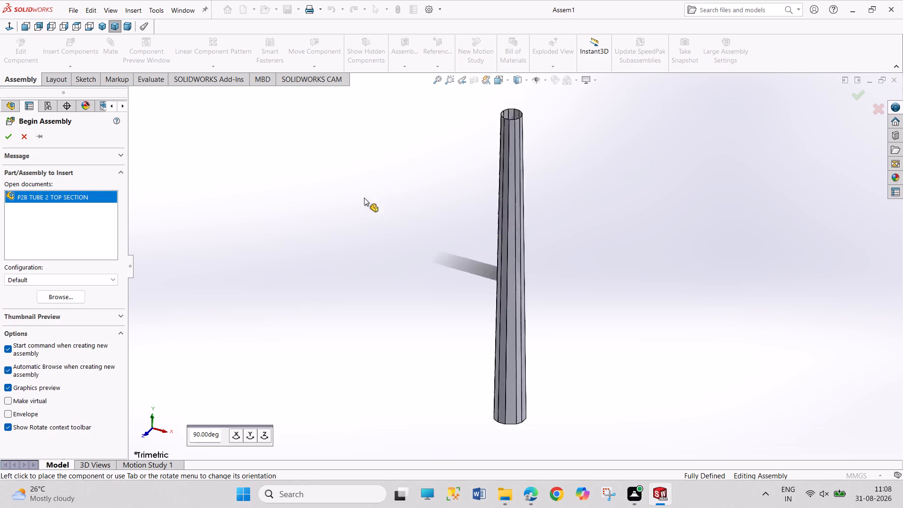
left_click(435, 192)
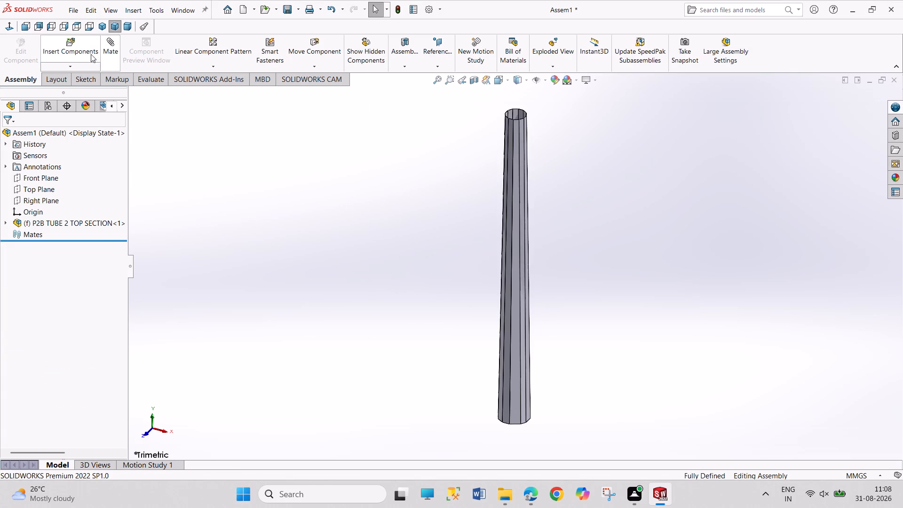
Insert P2B TUBE MIDDLE SECTION from the WATER CONTROL VALVE ASSEMBLY folder and place it beside the top section.
left_click(68, 42)
left_click(58, 276)
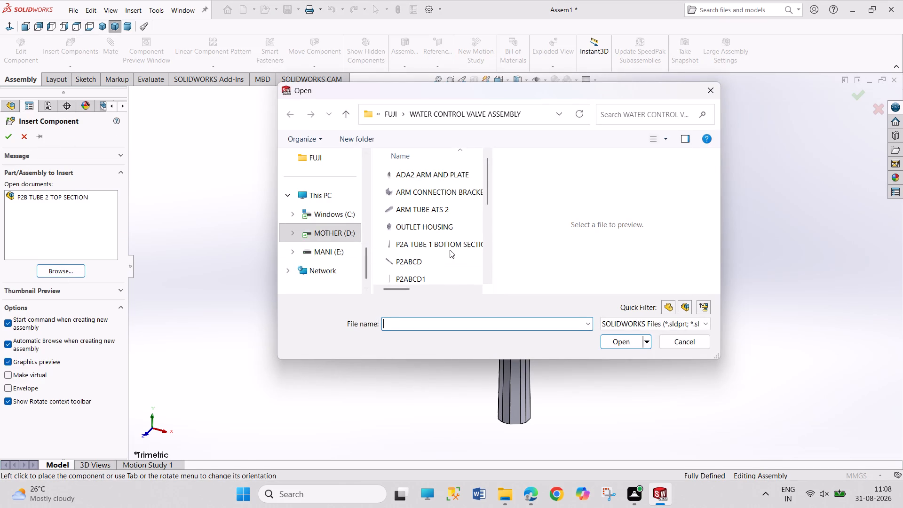
scroll(462, 251, "down", 1)
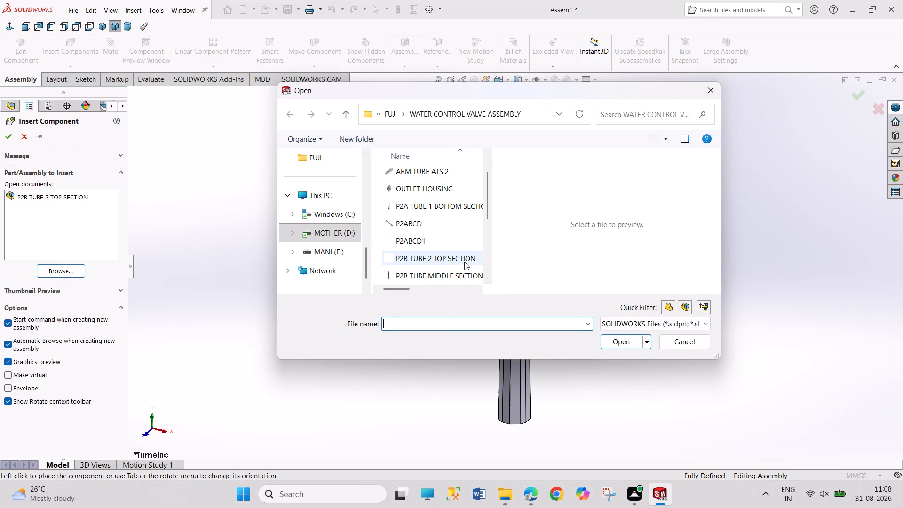
double_click(466, 273)
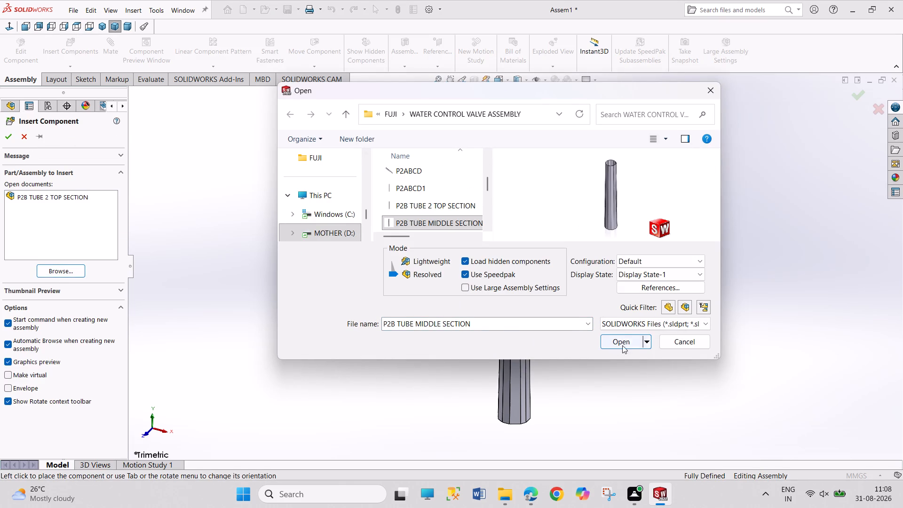
left_click(626, 344)
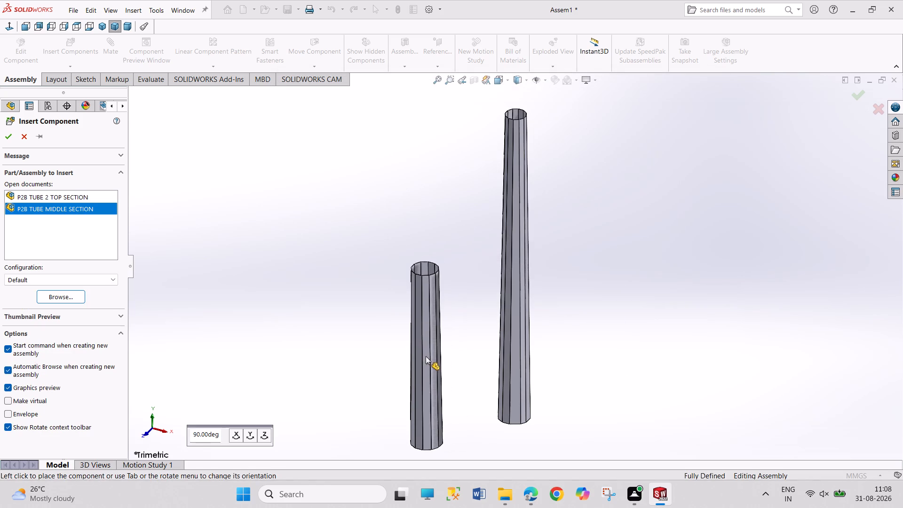
left_click(426, 356)
Move the middle section down so its upper end sits just beneath the top section's lower end.
left_click_drag(513, 356, 475, 265)
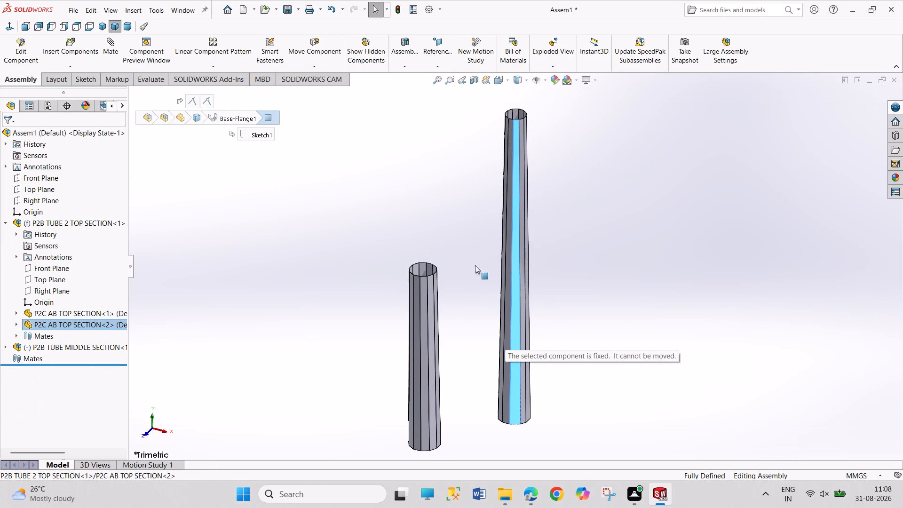
left_click_drag(475, 265, 469, 247)
scroll(527, 363, "up", 4)
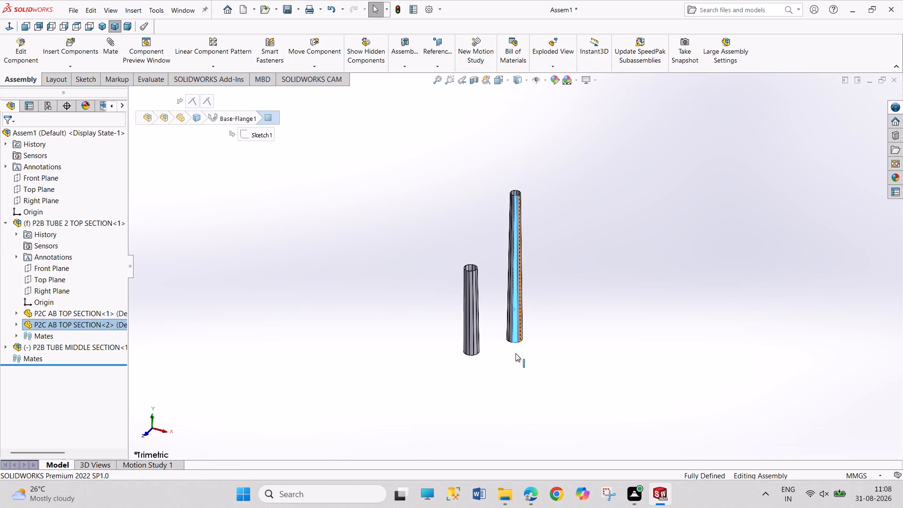
left_click_drag(472, 317, 509, 396)
scroll(526, 336, "down", 12)
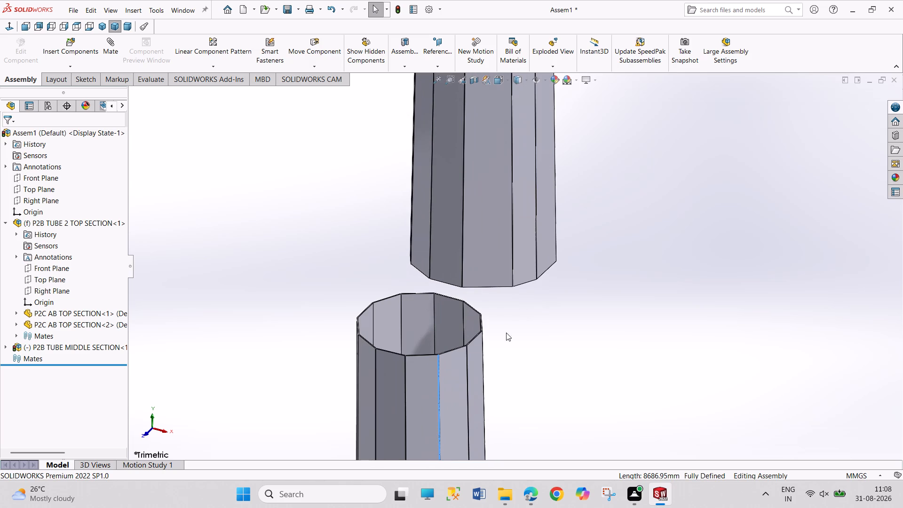
left_click_drag(428, 389, 506, 318)
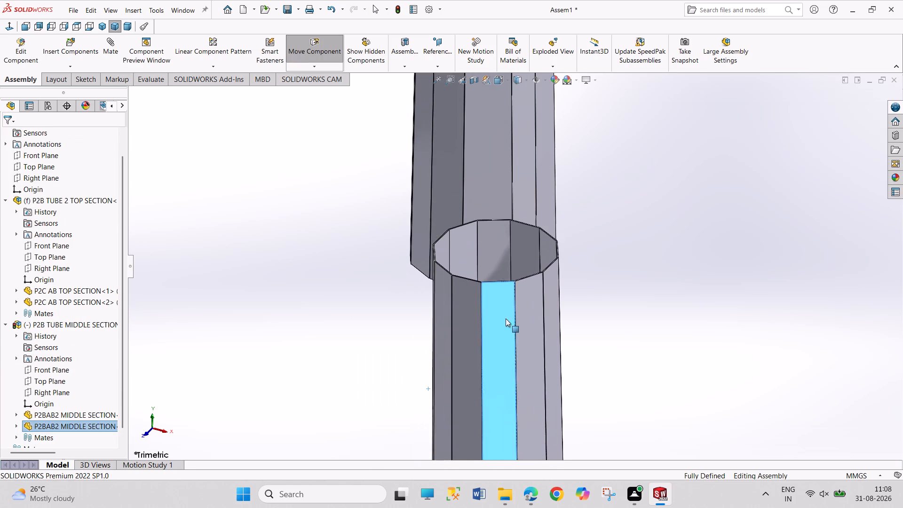
left_click_drag(506, 318, 534, 236)
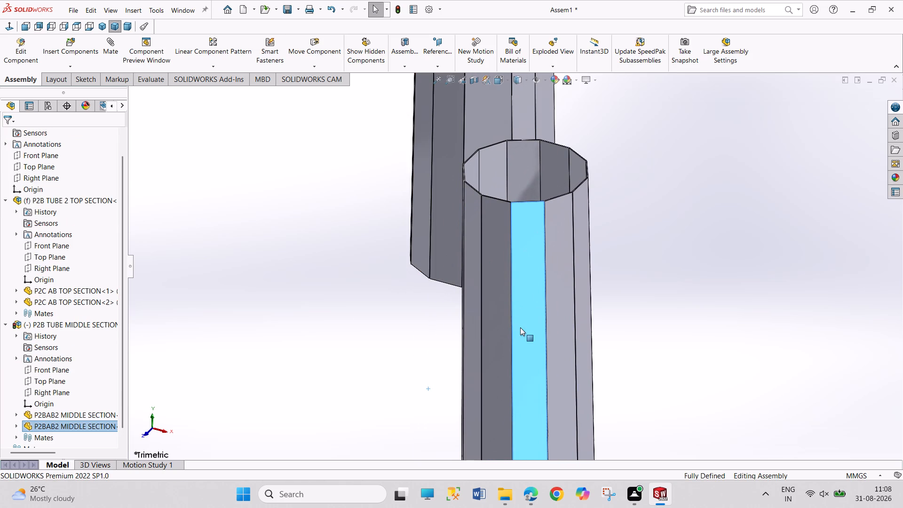
left_click_drag(568, 333, 547, 489)
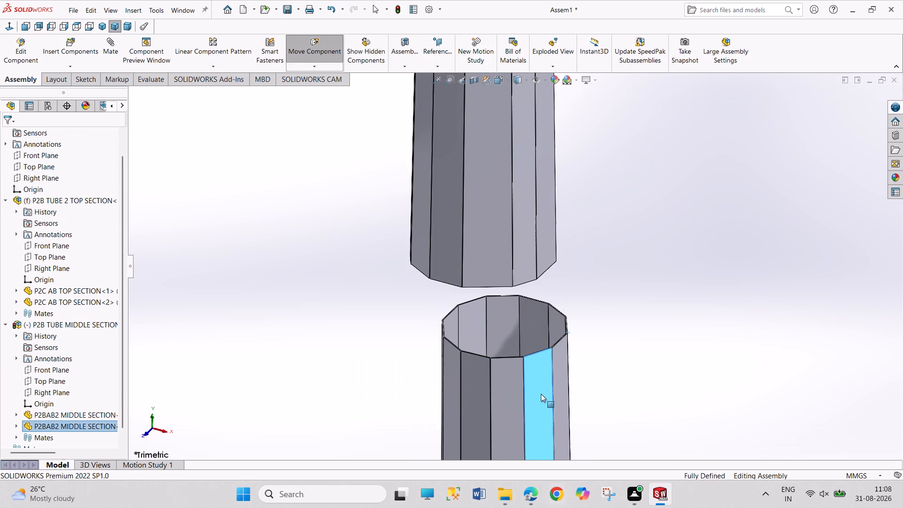
left_click(543, 396)
Line up the middle section's upper end with the top section's lower end, checking from a different angle.
middle_click_drag(394, 325, 449, 323)
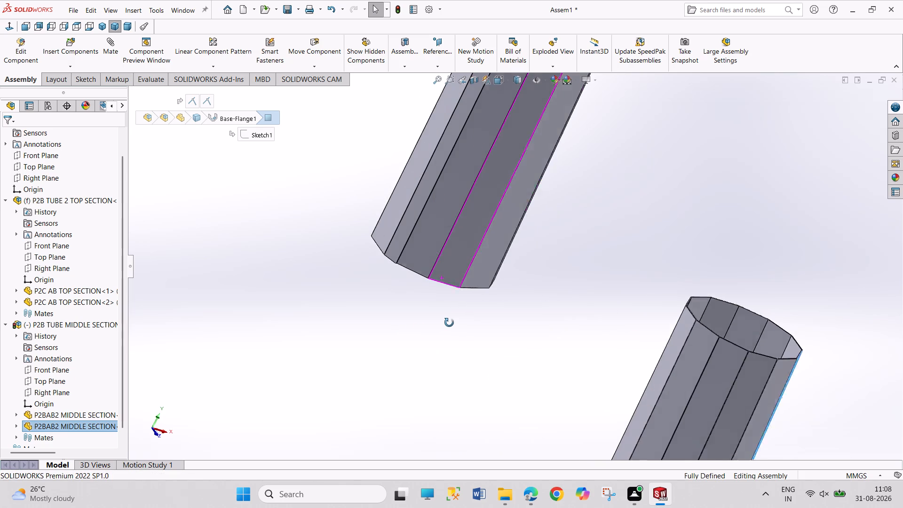
middle_click_drag(449, 323, 454, 323)
left_click_drag(730, 398, 400, 339)
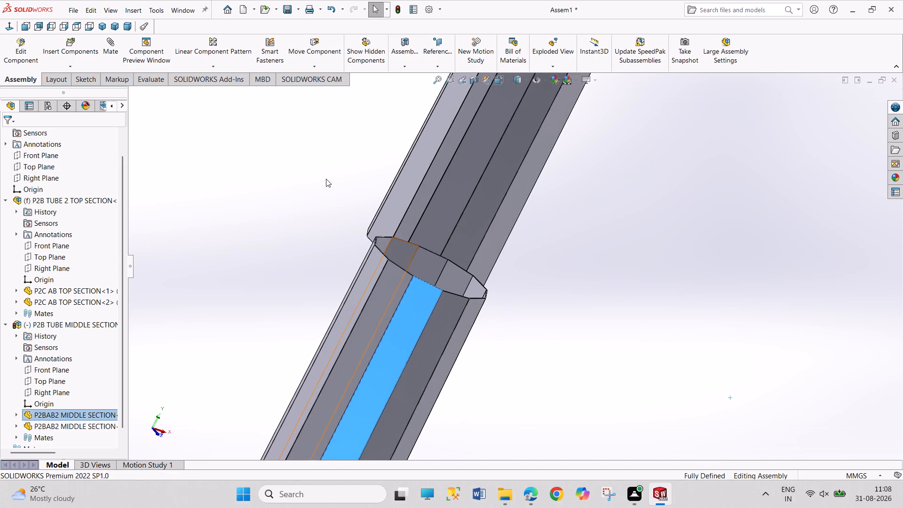
middle_click_drag(326, 179, 409, 290)
scroll(400, 275, "up", 1)
left_click_drag(422, 332, 296, 278)
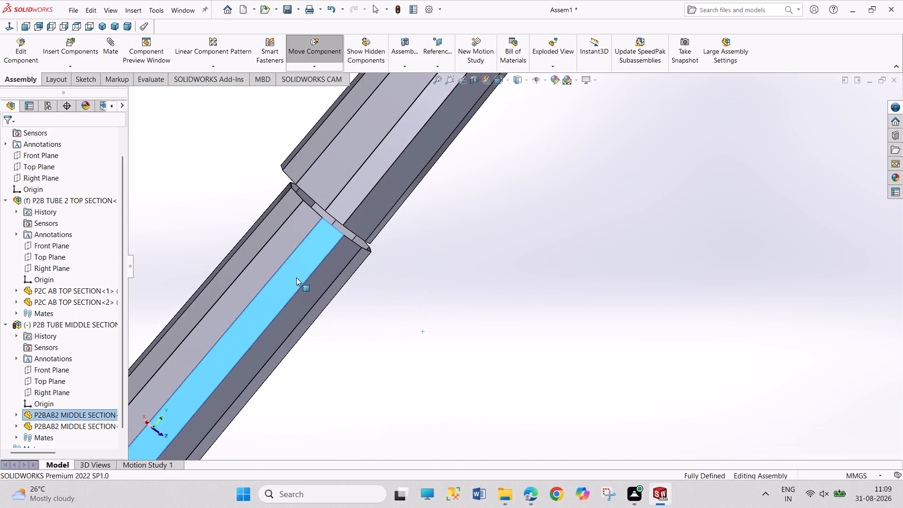
left_click_drag(296, 278, 291, 269)
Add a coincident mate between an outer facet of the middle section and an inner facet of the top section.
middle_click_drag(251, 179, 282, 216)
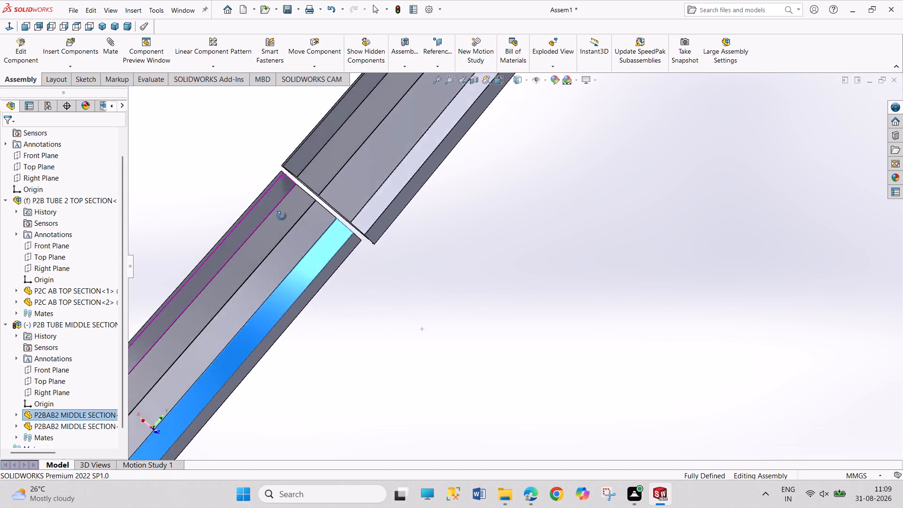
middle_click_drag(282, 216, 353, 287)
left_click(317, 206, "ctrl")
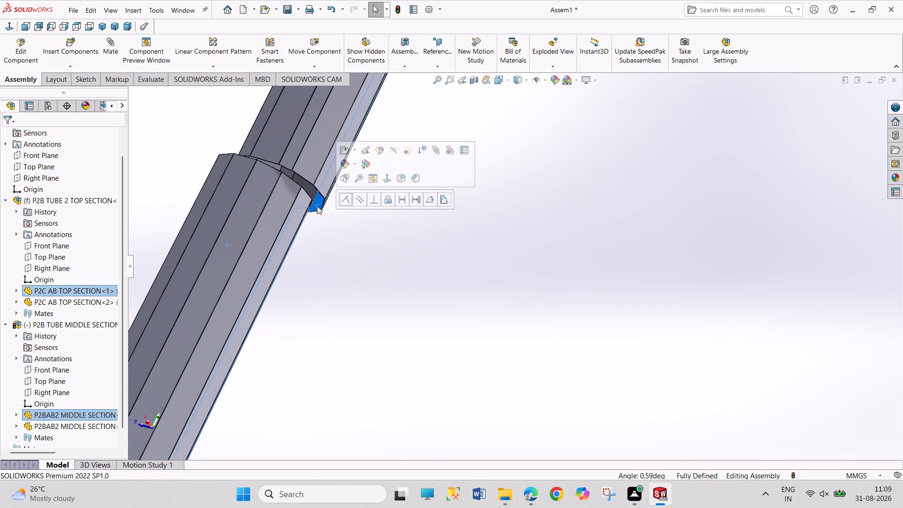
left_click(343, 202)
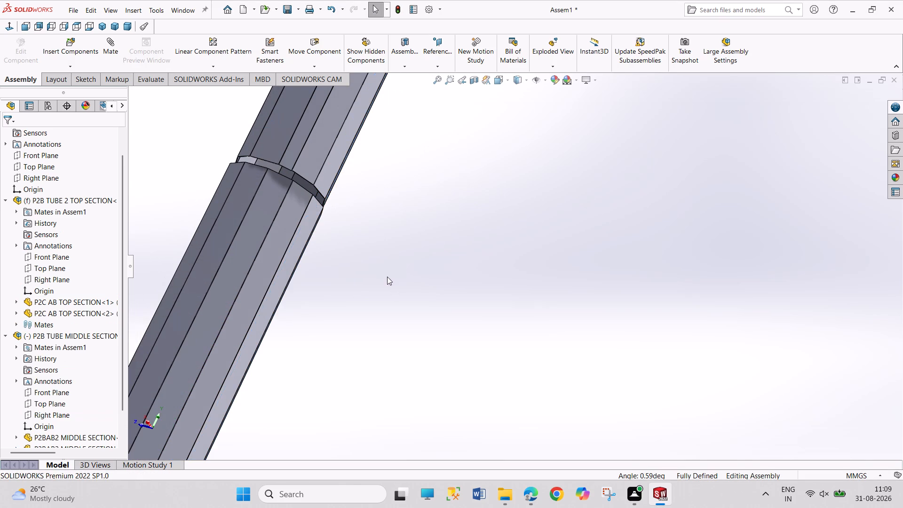
Slide the mated middle section up and back down at the joint to check its remaining freedom.
middle_click_drag(387, 277, 278, 254)
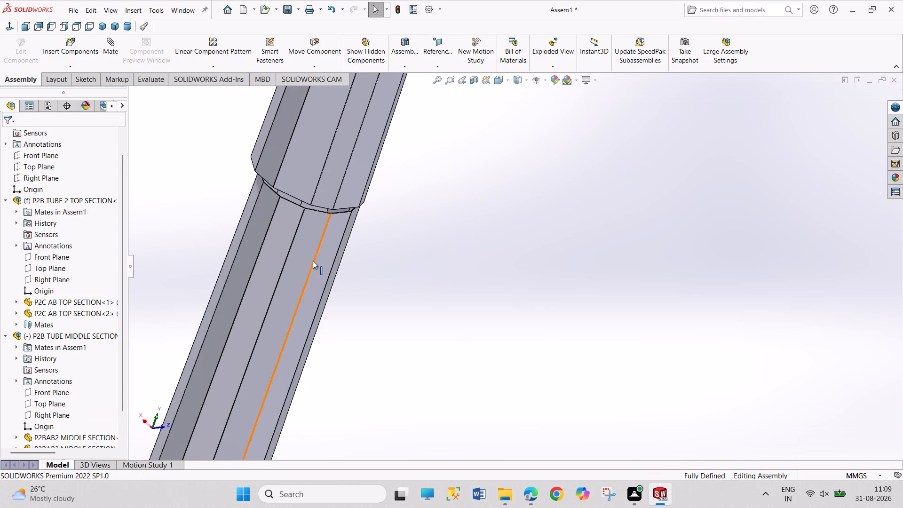
left_click_drag(325, 254, 327, 222)
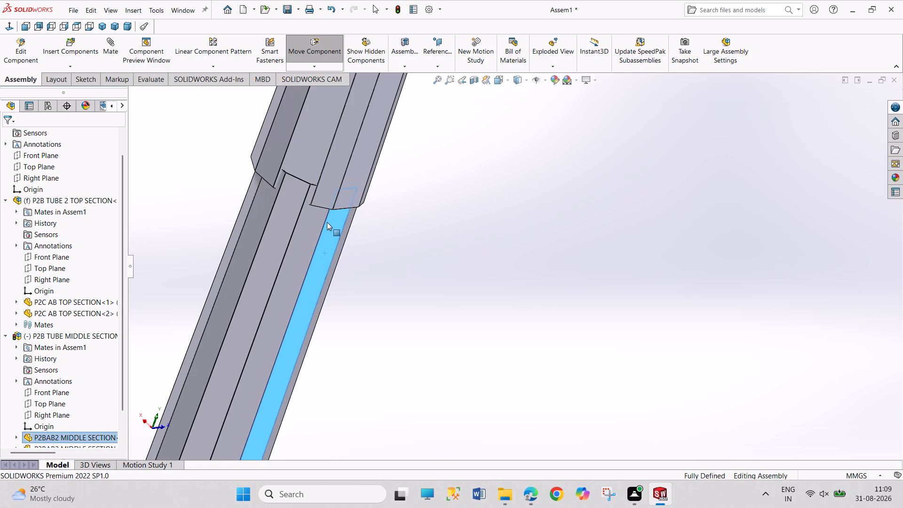
left_click_drag(327, 222, 319, 253)
left_click(396, 272)
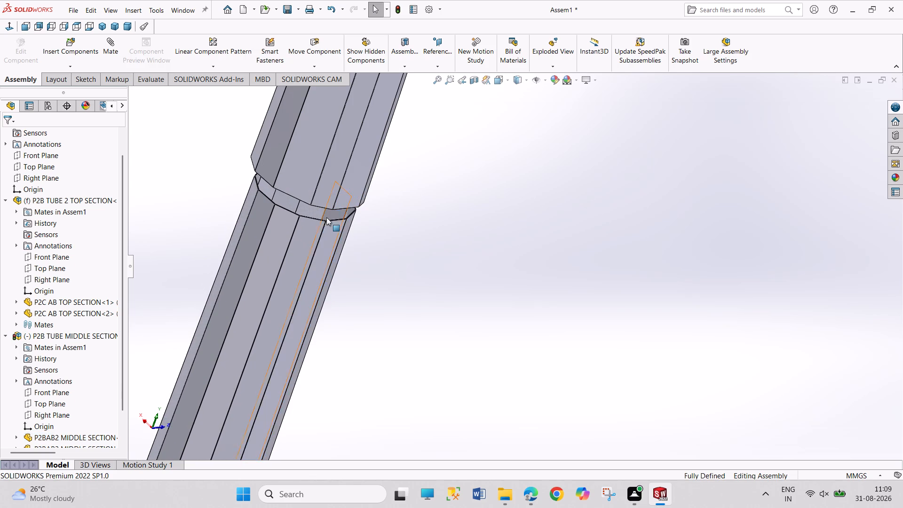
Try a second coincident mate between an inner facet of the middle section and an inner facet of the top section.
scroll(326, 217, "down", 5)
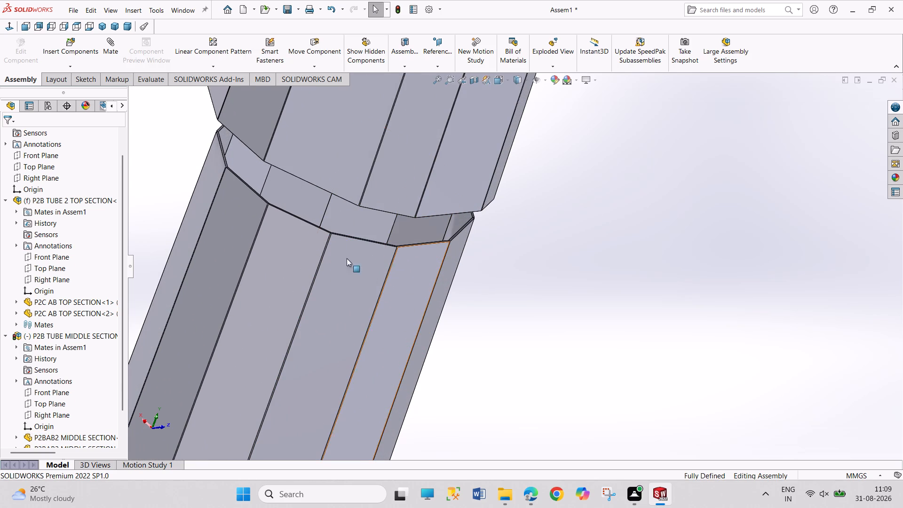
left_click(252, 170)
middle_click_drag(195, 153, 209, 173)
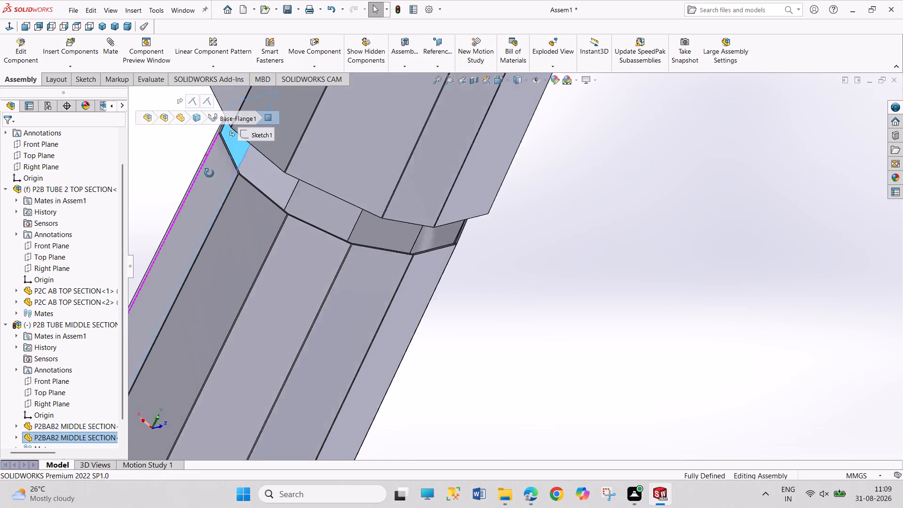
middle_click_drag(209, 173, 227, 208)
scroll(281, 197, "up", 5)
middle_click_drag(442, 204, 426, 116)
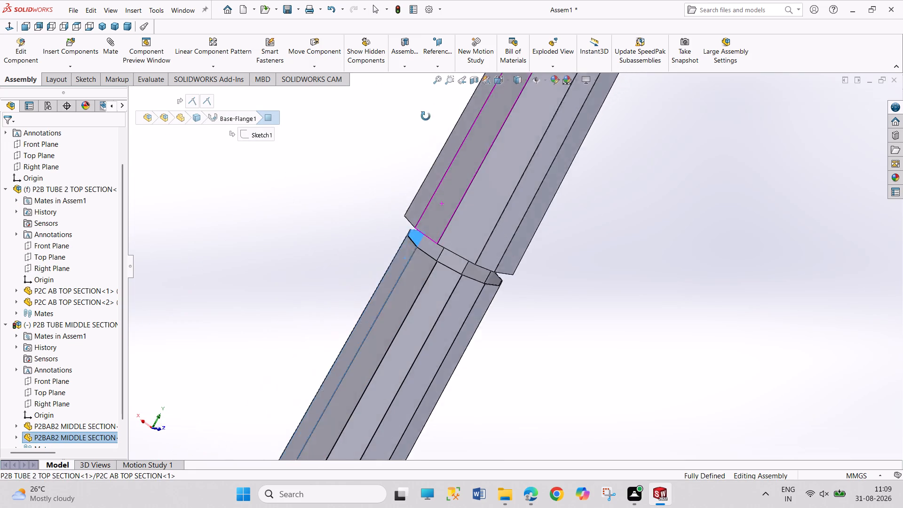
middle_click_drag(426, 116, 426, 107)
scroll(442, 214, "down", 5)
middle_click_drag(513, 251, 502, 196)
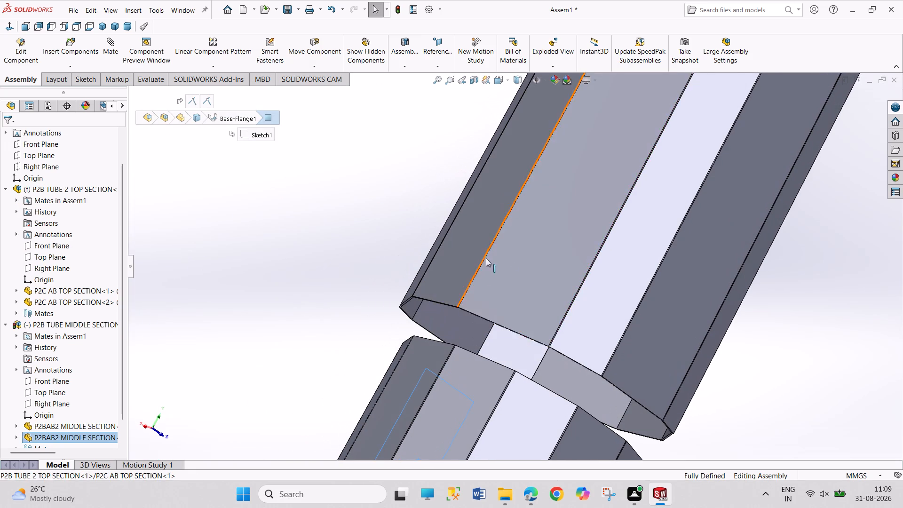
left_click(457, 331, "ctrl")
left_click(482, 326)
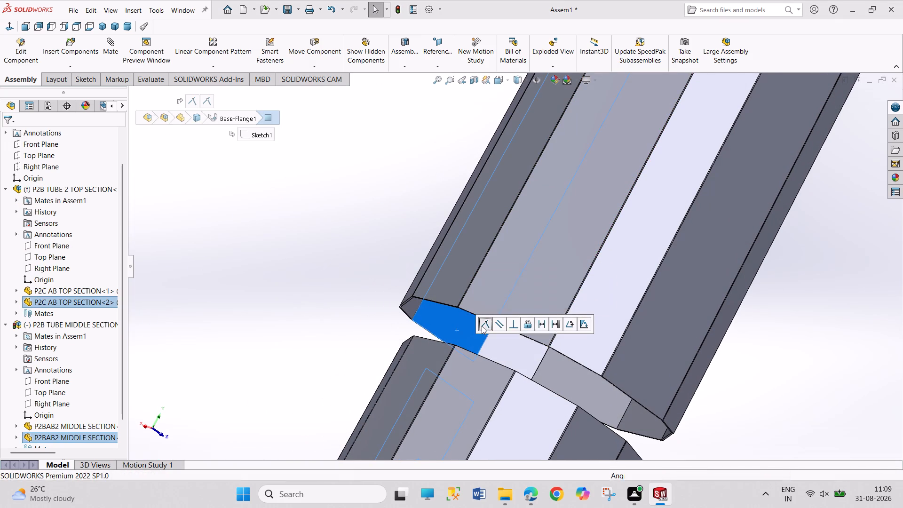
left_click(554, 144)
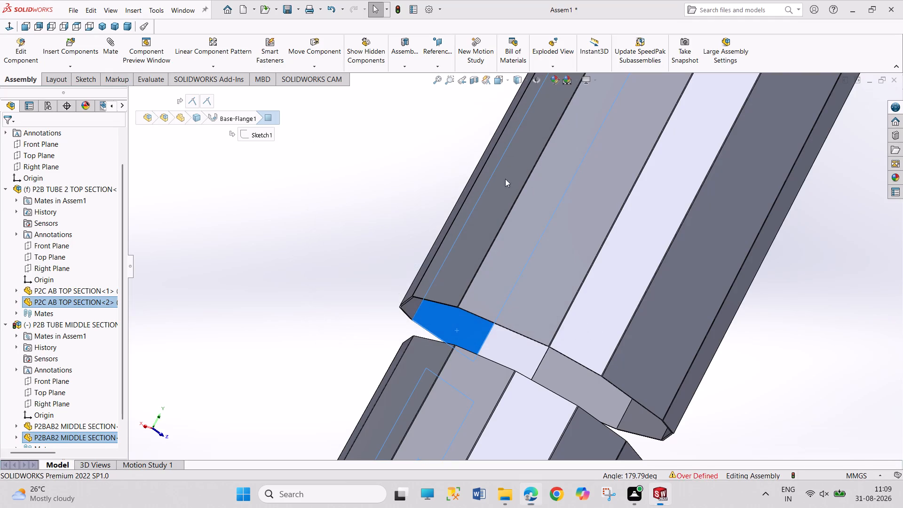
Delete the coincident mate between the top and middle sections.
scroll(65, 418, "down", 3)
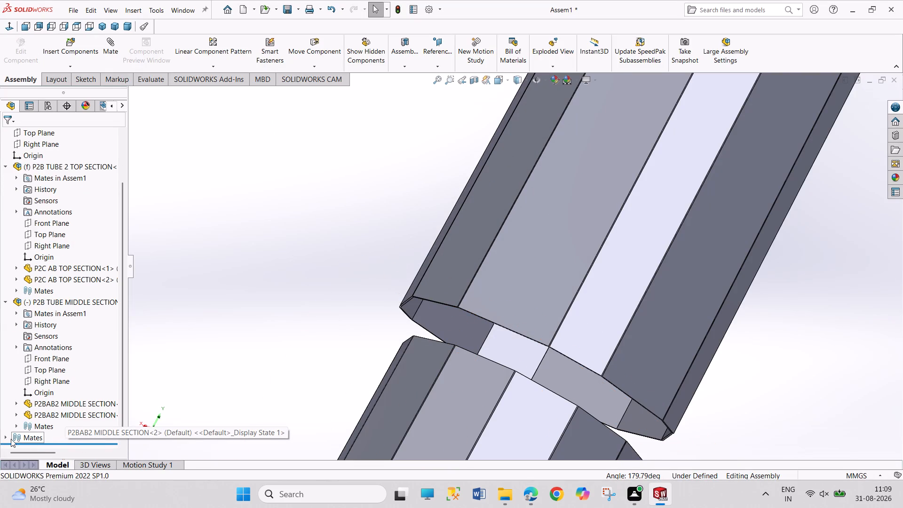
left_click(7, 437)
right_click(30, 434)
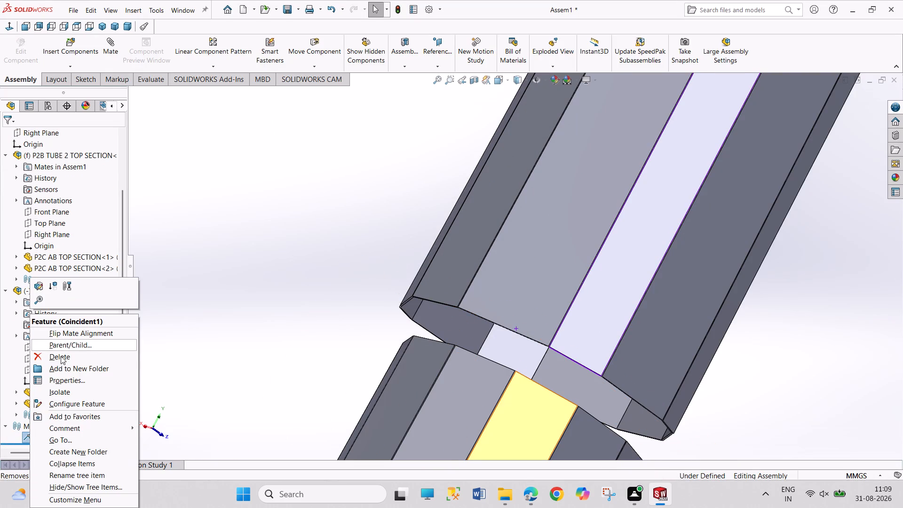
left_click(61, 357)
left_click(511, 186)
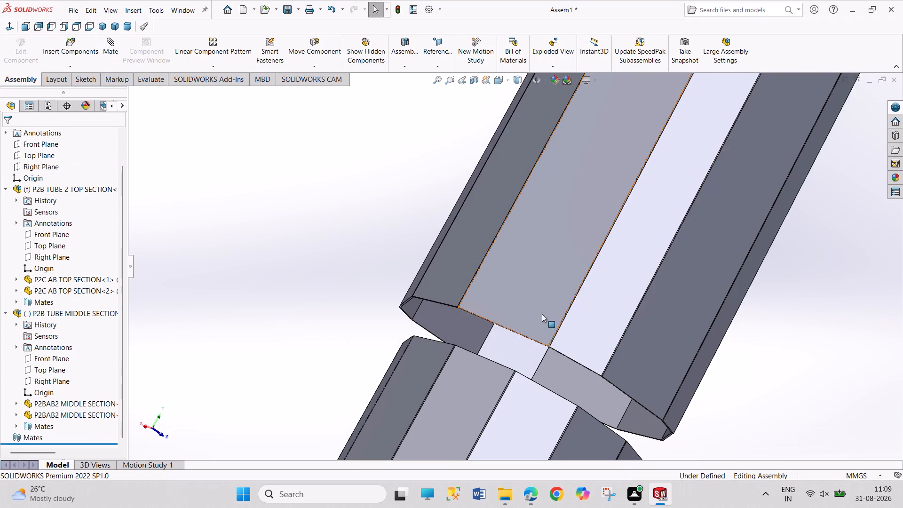
Mate an inner facet of the top section coincident with the matching outer facet of the middle section.
left_click(514, 357)
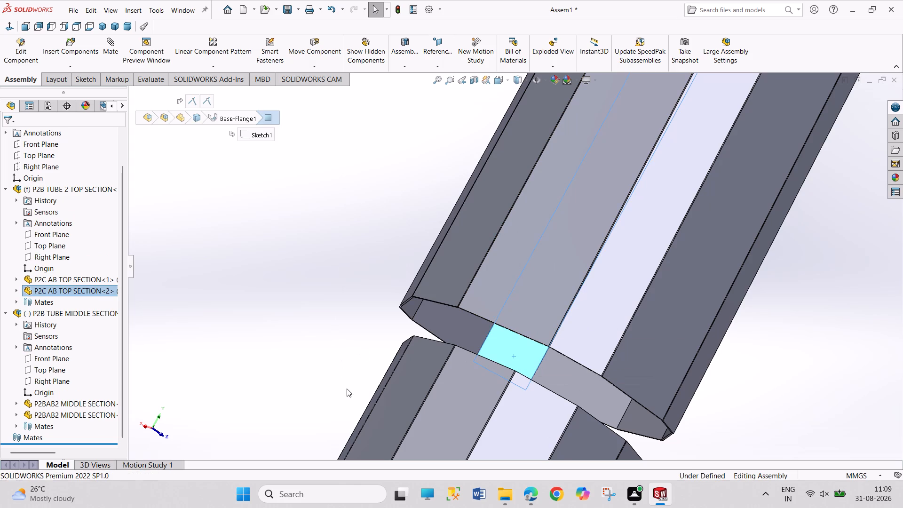
middle_click_drag(328, 298, 348, 325)
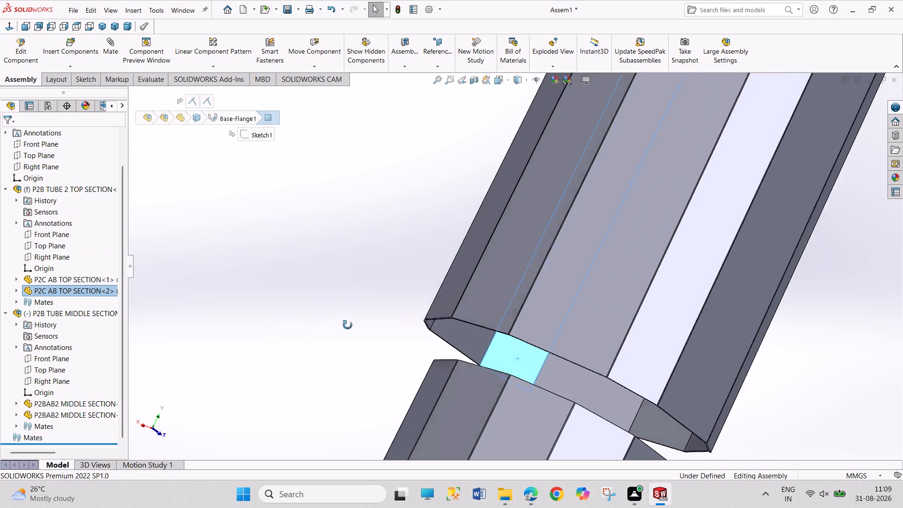
middle_click_drag(348, 325, 448, 424)
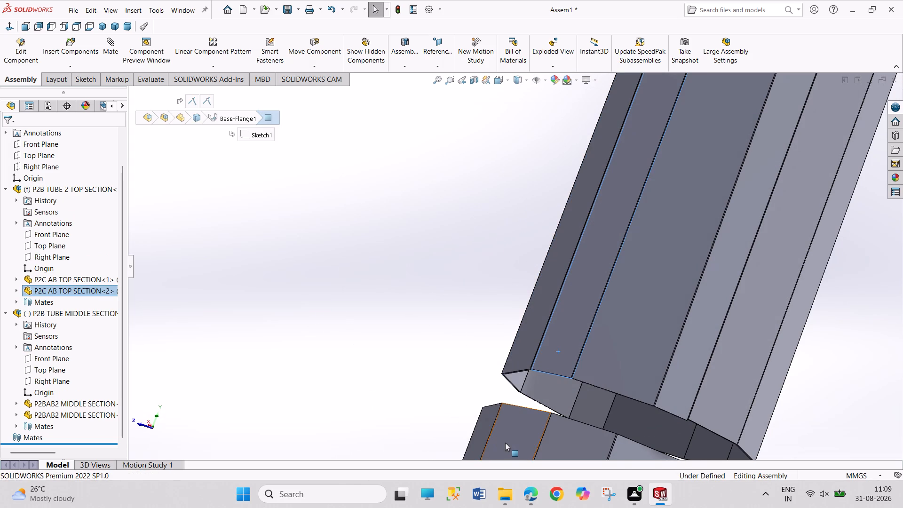
left_click(505, 443, "ctrl")
left_click(537, 436)
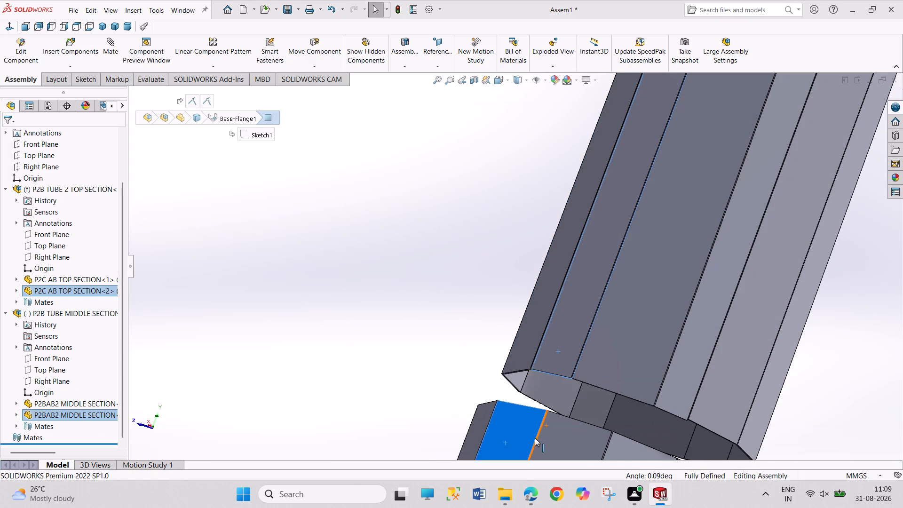
Move the mated middle section away from and back toward the top section to check its remaining freedom.
scroll(399, 379, "up", 5)
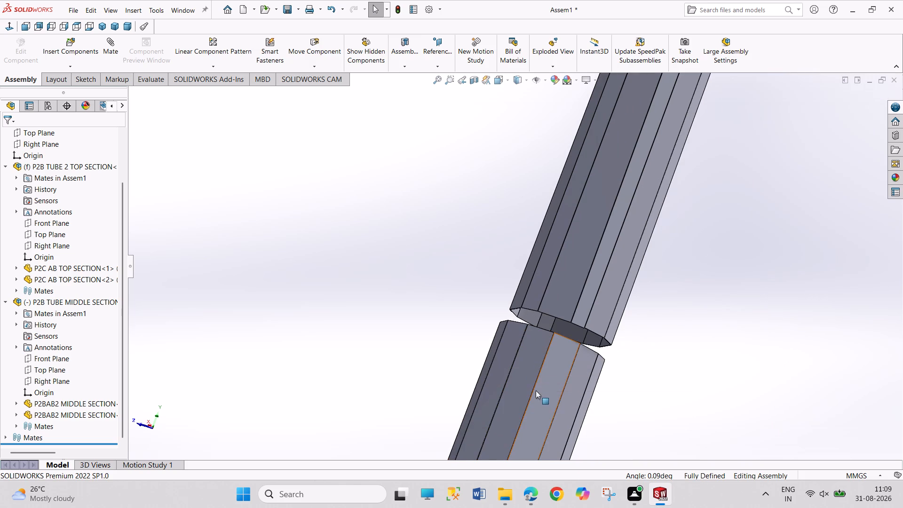
left_click_drag(536, 390, 496, 437)
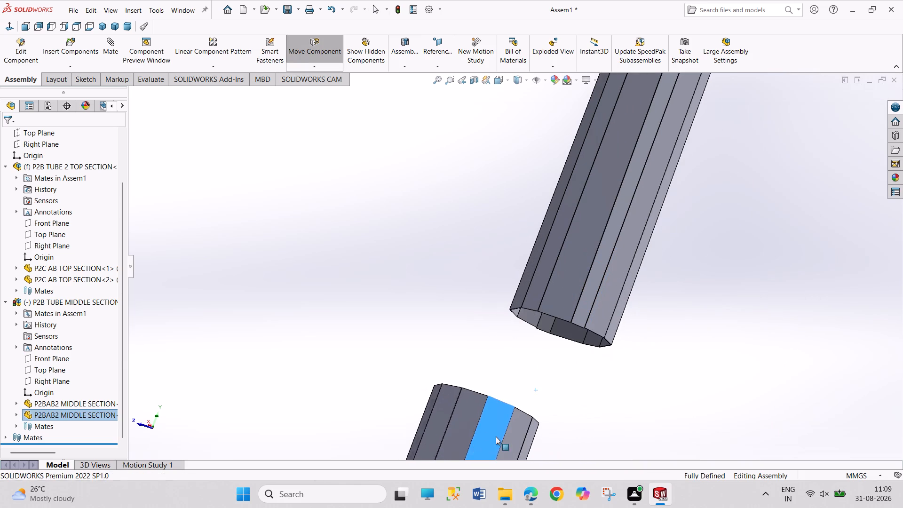
left_click_drag(496, 437, 441, 322)
left_click_drag(441, 322, 595, 328)
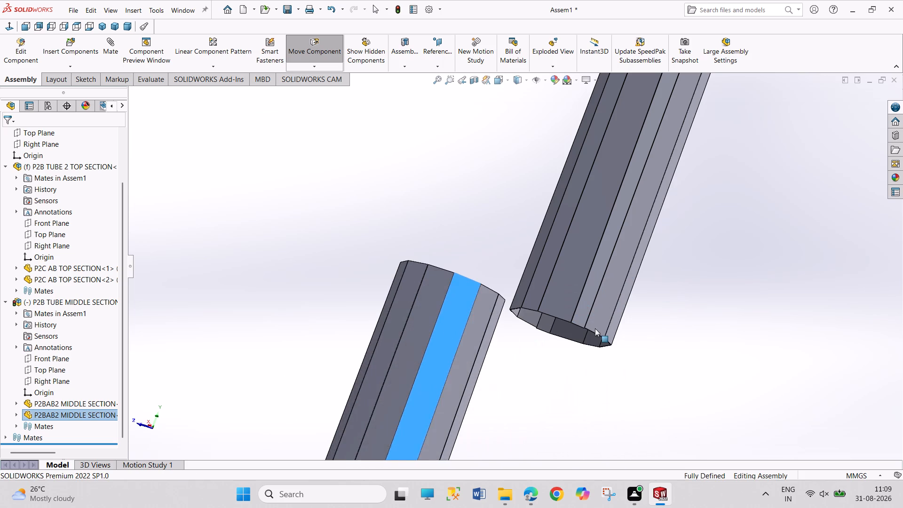
left_click_drag(595, 328, 618, 360)
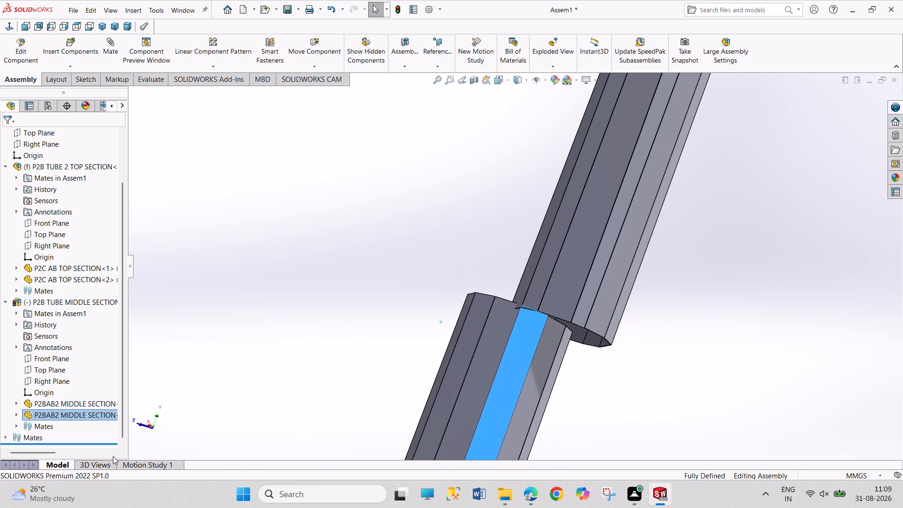
Delete the coincident mate between the top and middle sections.
scroll(54, 431, "down", 1)
left_click(4, 437)
right_click(30, 436)
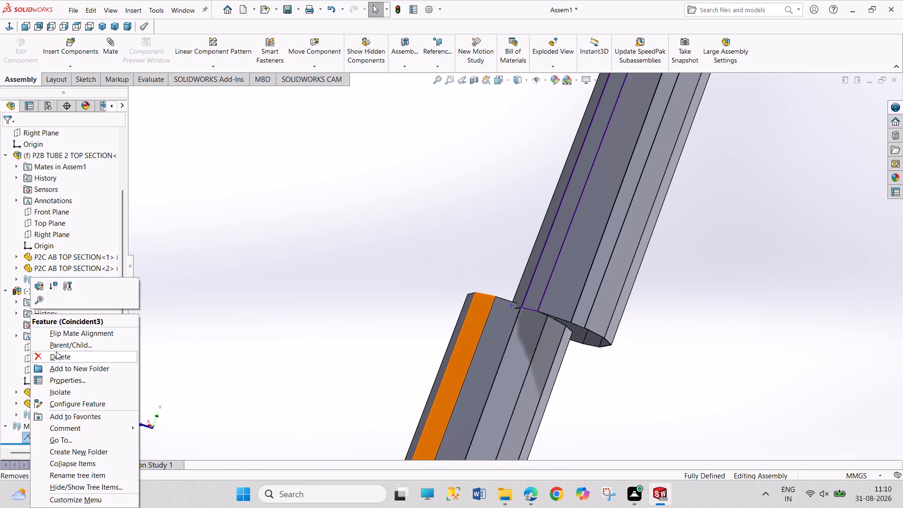
left_click(56, 351)
left_click(521, 190)
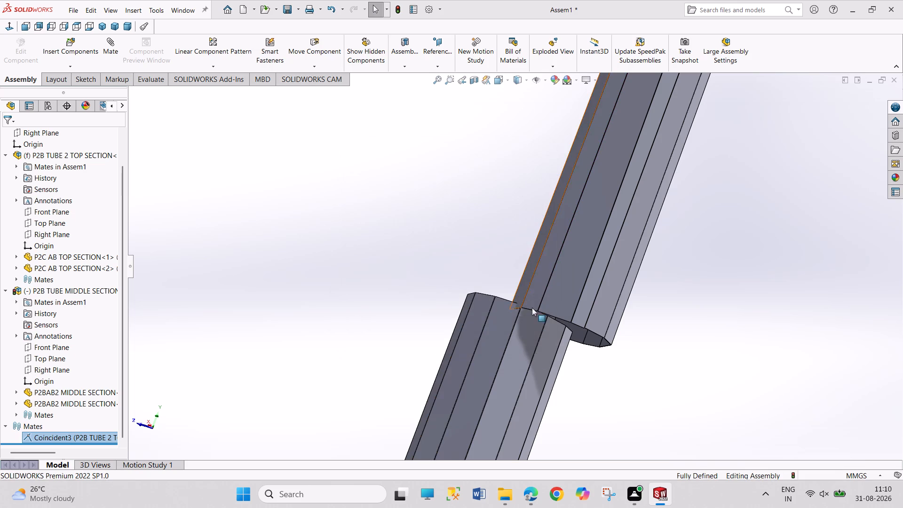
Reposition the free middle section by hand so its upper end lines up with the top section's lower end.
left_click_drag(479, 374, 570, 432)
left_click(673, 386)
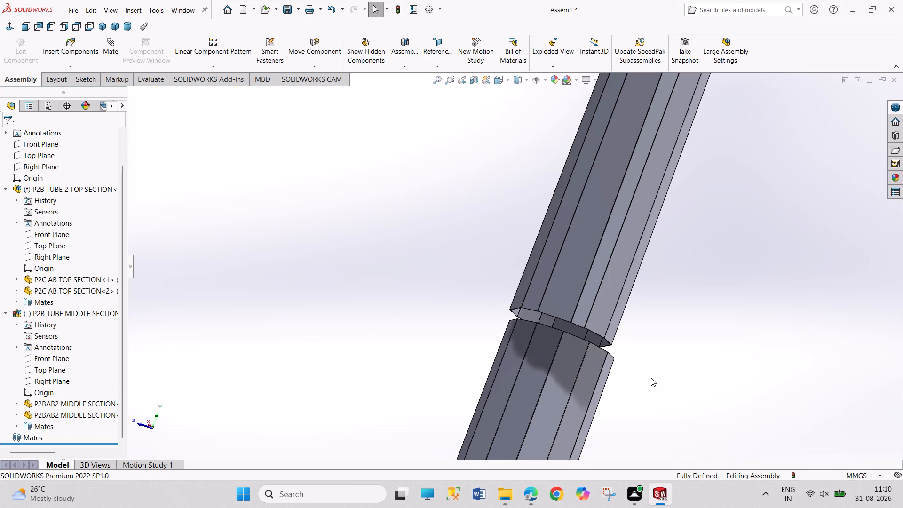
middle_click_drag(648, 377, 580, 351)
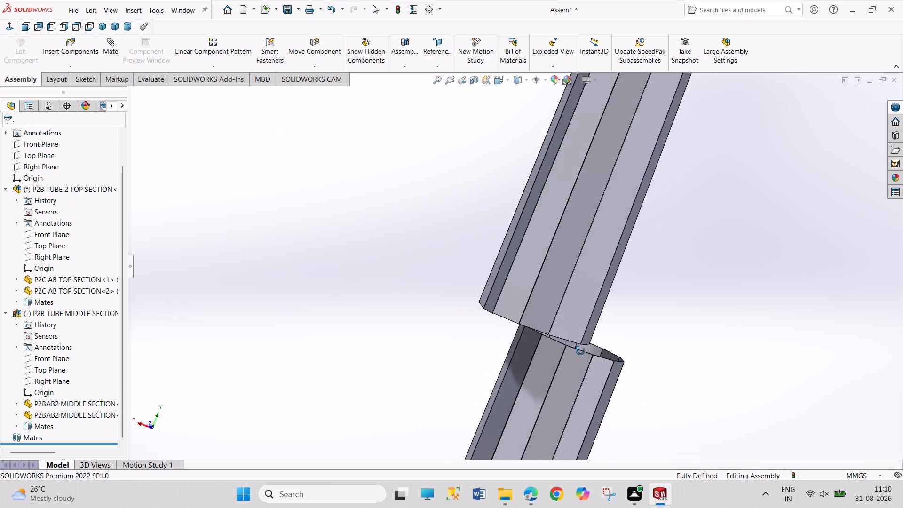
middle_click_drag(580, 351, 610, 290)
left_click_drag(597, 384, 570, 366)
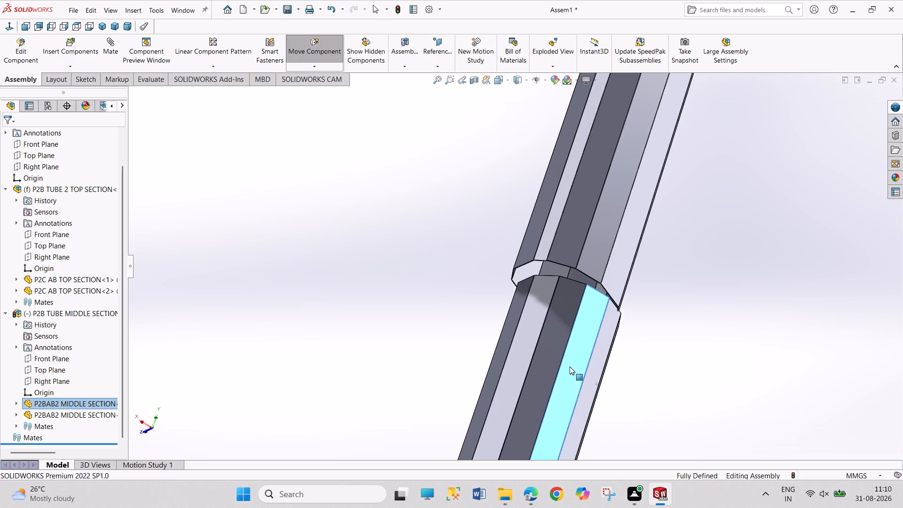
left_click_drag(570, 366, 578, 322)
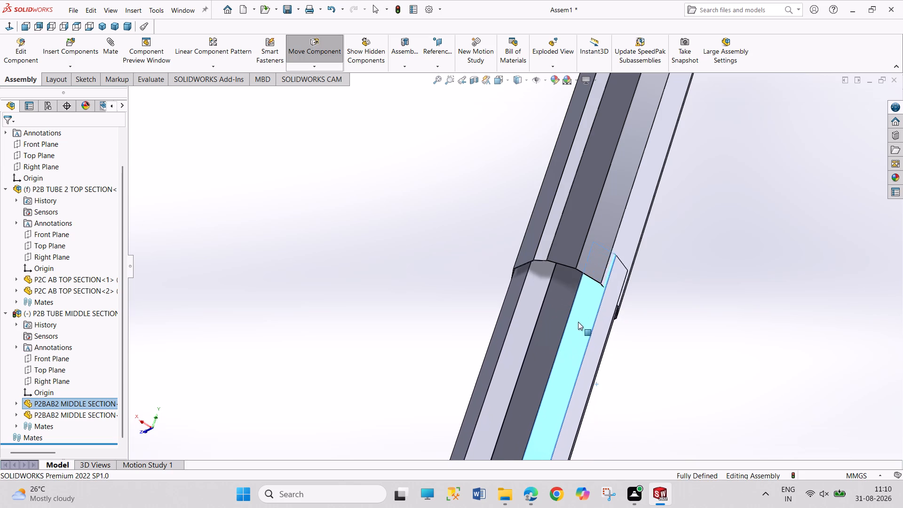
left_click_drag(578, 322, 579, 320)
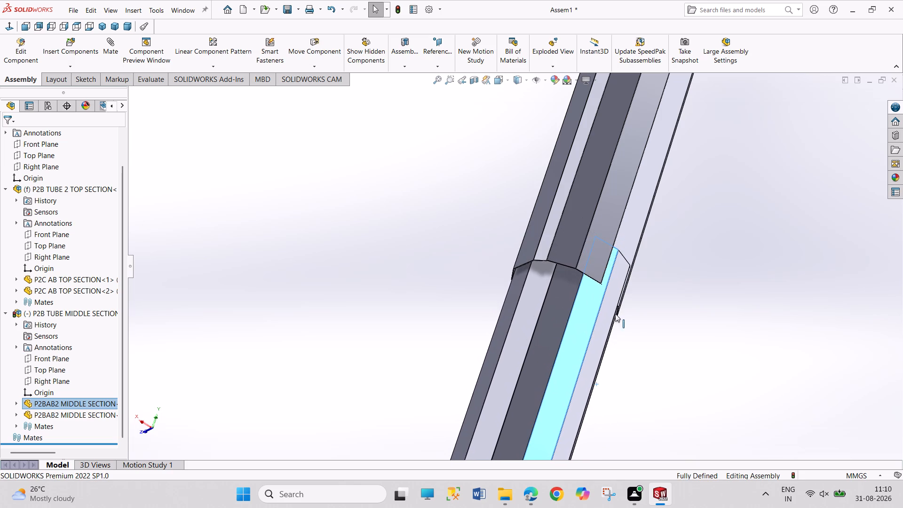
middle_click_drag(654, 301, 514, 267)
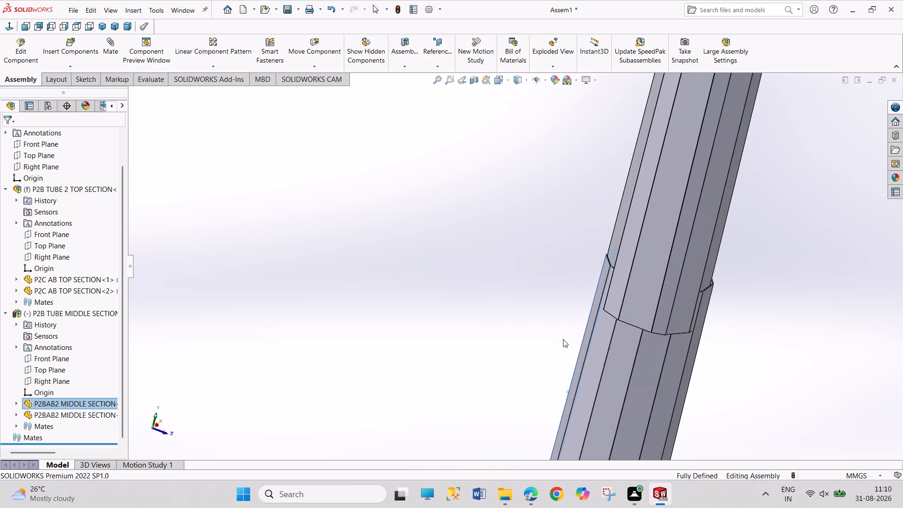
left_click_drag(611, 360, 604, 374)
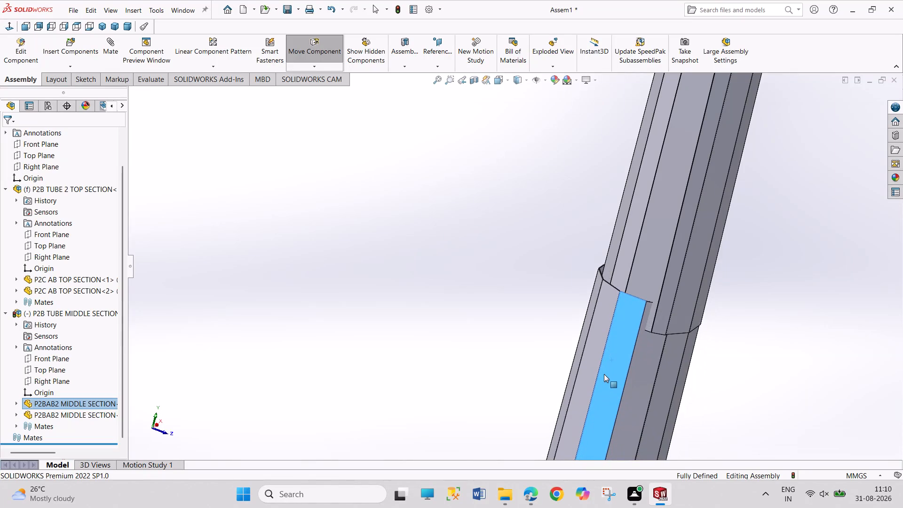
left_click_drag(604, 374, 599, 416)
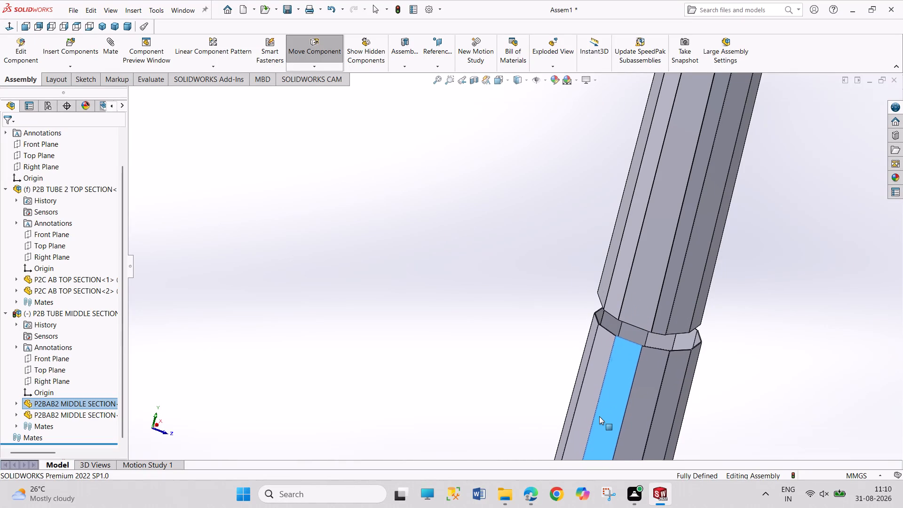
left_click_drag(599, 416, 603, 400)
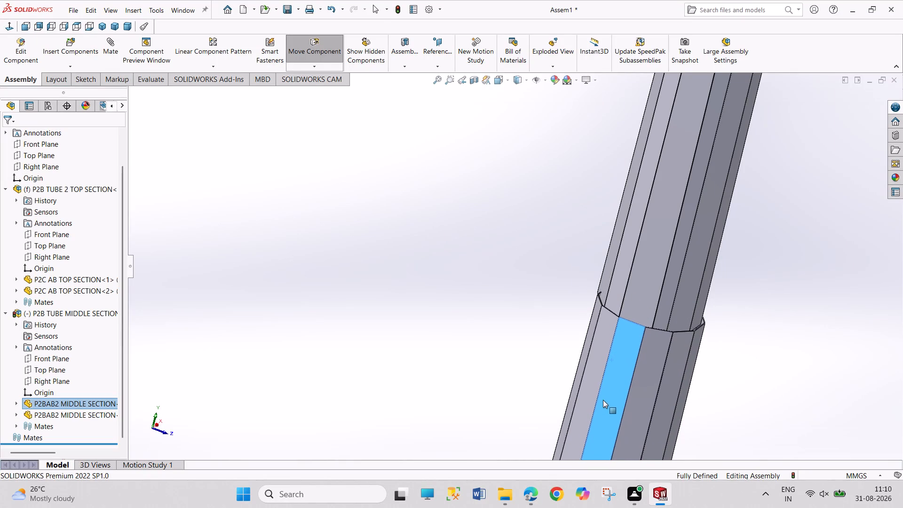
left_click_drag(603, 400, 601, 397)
Insert the P2A TUBE 1 BOTTOM SECTION assembly and place it freely beside the middle section.
scroll(626, 410, "up", 11)
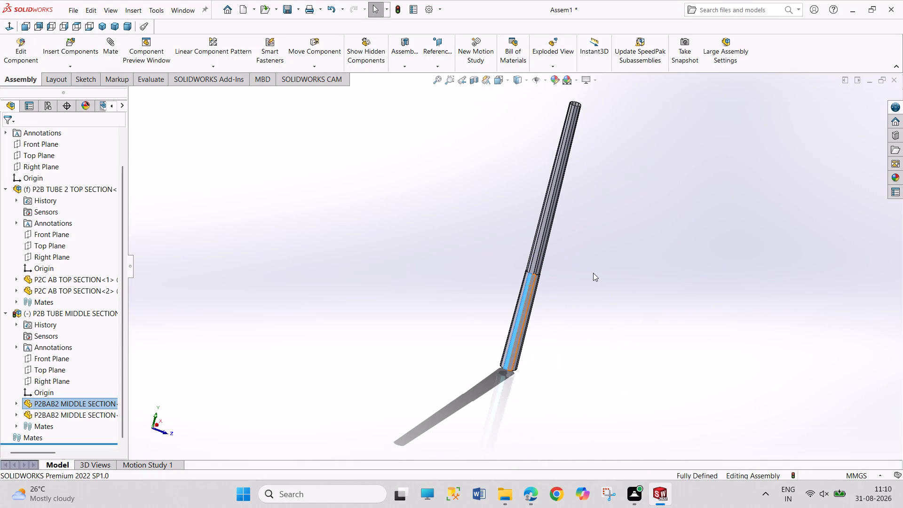
middle_click_drag(593, 273, 571, 266)
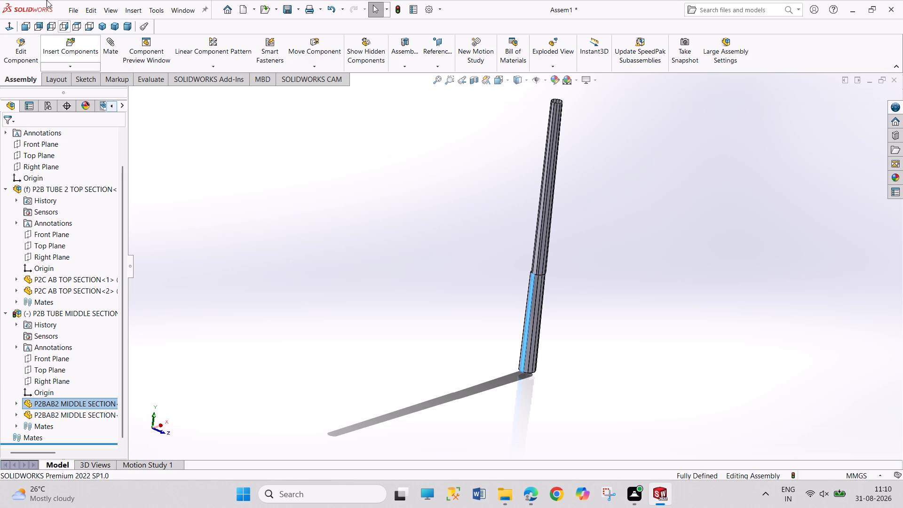
left_click(61, 47)
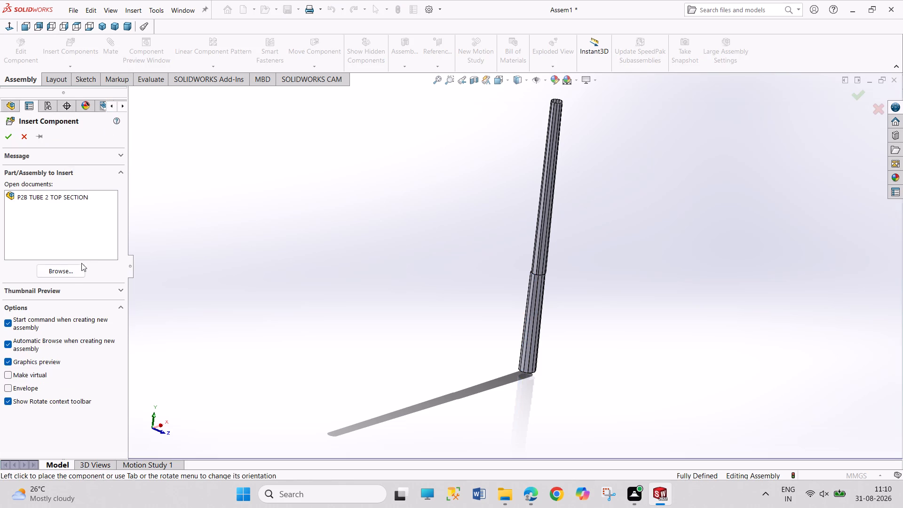
left_click(71, 272)
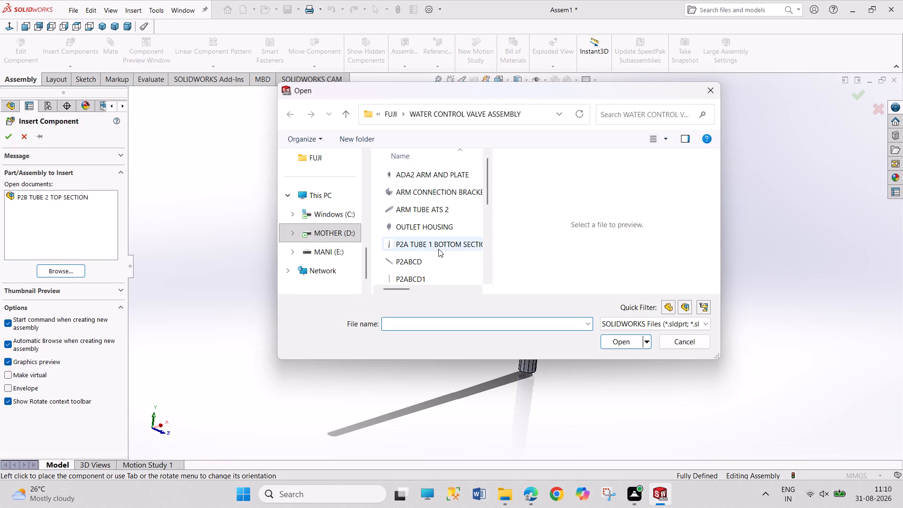
double_click(439, 248)
left_click(628, 339)
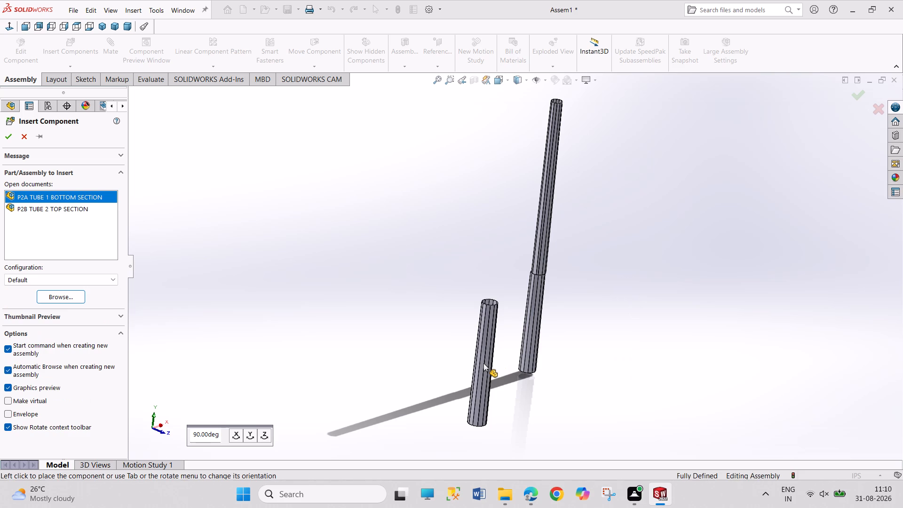
left_click(483, 363)
Move the middle section away from the top section and place its lower end just above the bottom section.
left_click_drag(537, 352, 503, 280)
scroll(490, 302, "down", 4)
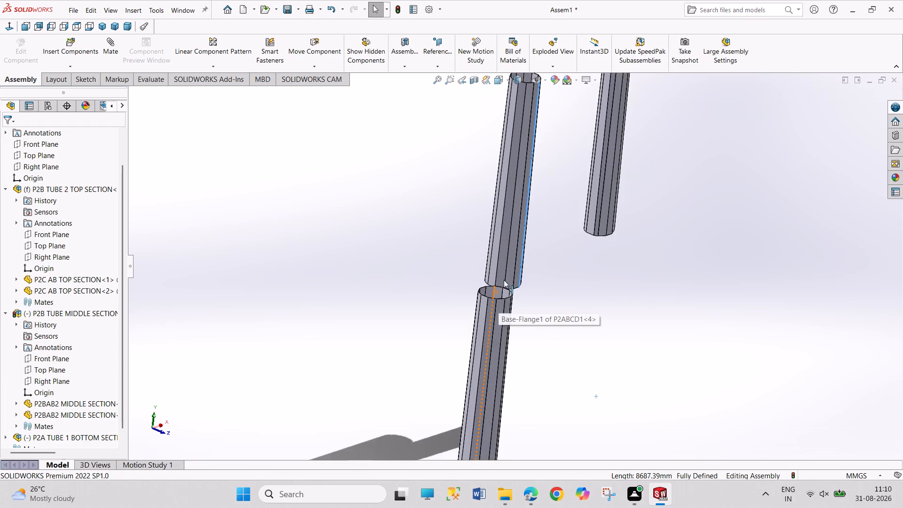
scroll(504, 280, "down", 5)
left_click_drag(531, 276, 531, 276)
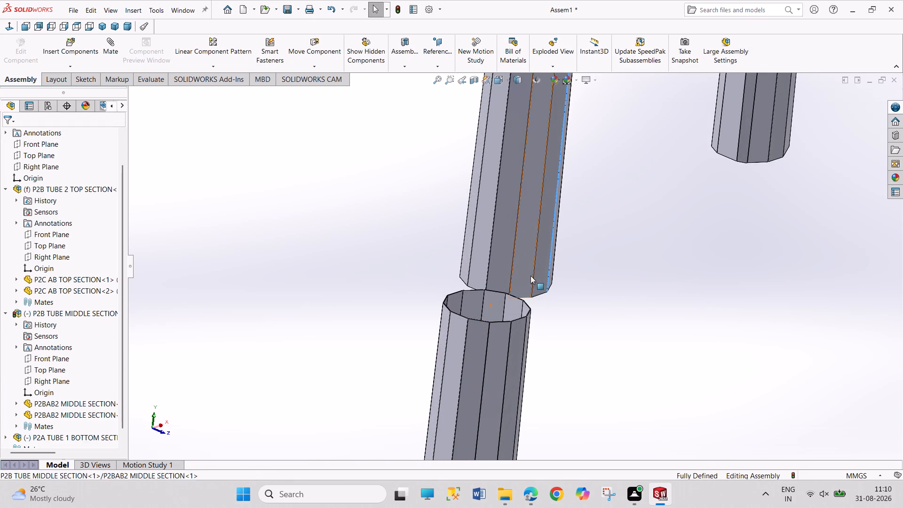
left_click_drag(531, 276, 513, 248)
left_click(546, 297)
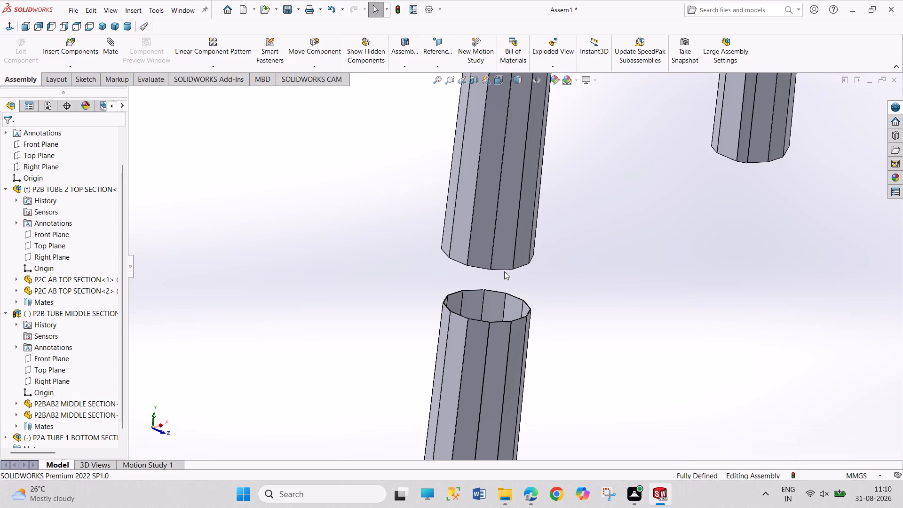
Mate an outer facet of the middle section coincident with the matching inner facet of the bottom section.
left_click(503, 256)
middle_click_drag(530, 285, 571, 444)
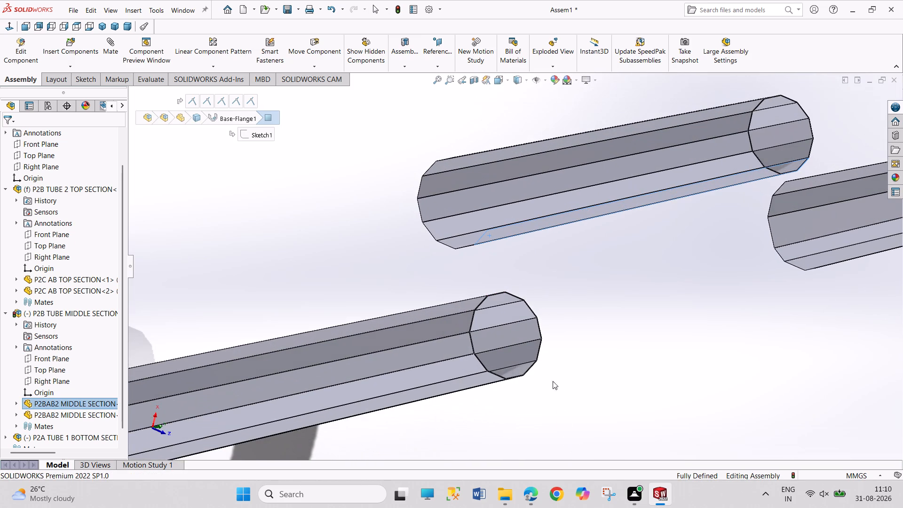
left_click(522, 366, "ctrl")
left_click(553, 358)
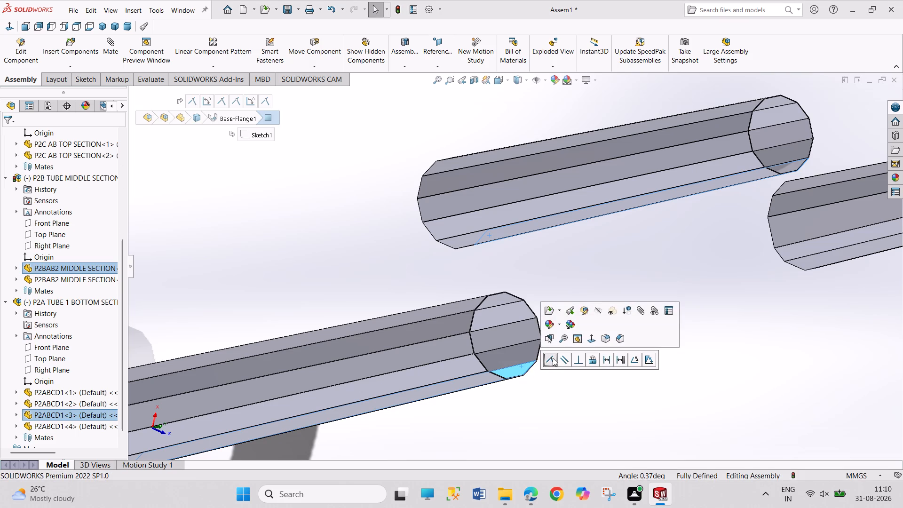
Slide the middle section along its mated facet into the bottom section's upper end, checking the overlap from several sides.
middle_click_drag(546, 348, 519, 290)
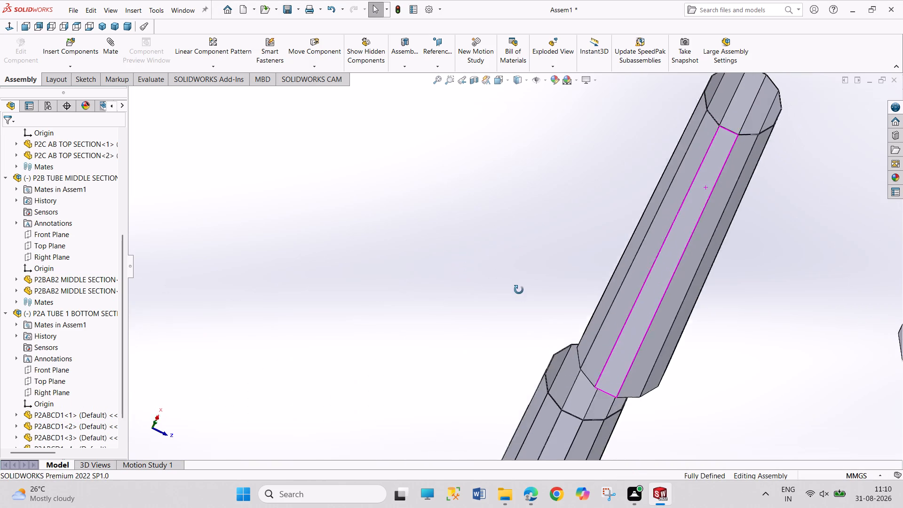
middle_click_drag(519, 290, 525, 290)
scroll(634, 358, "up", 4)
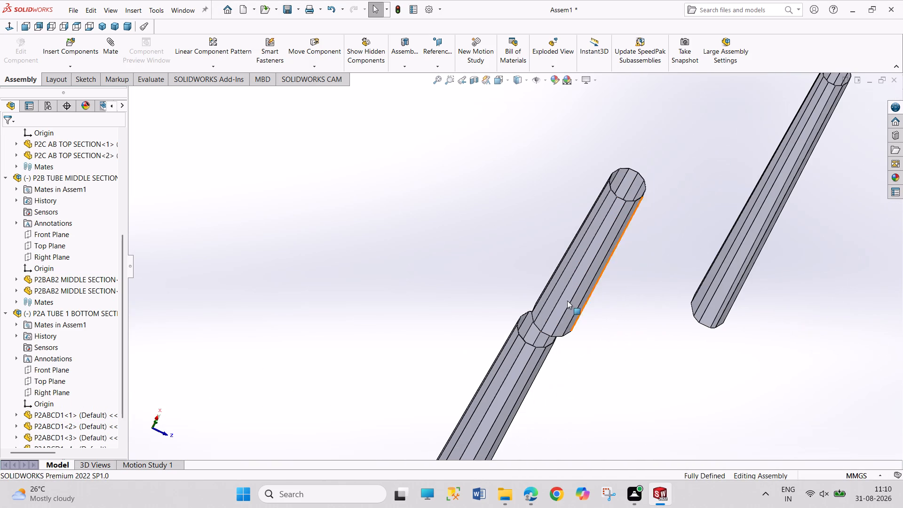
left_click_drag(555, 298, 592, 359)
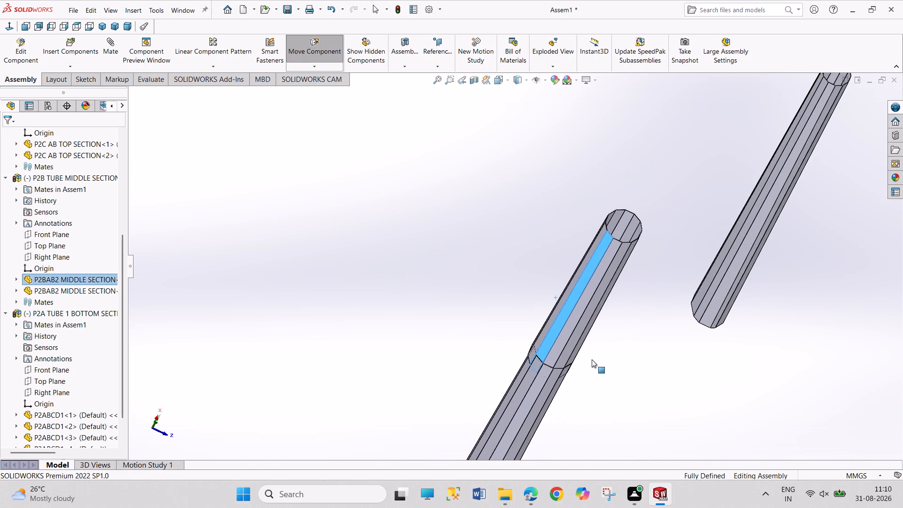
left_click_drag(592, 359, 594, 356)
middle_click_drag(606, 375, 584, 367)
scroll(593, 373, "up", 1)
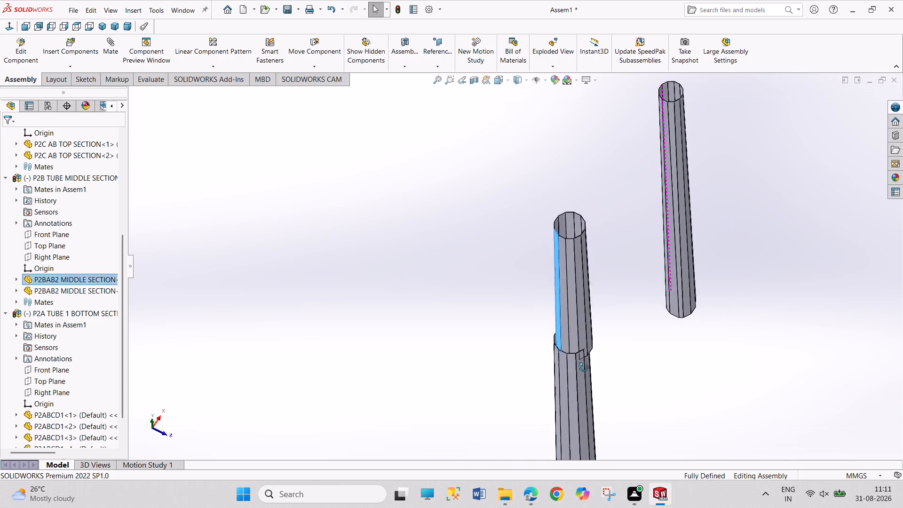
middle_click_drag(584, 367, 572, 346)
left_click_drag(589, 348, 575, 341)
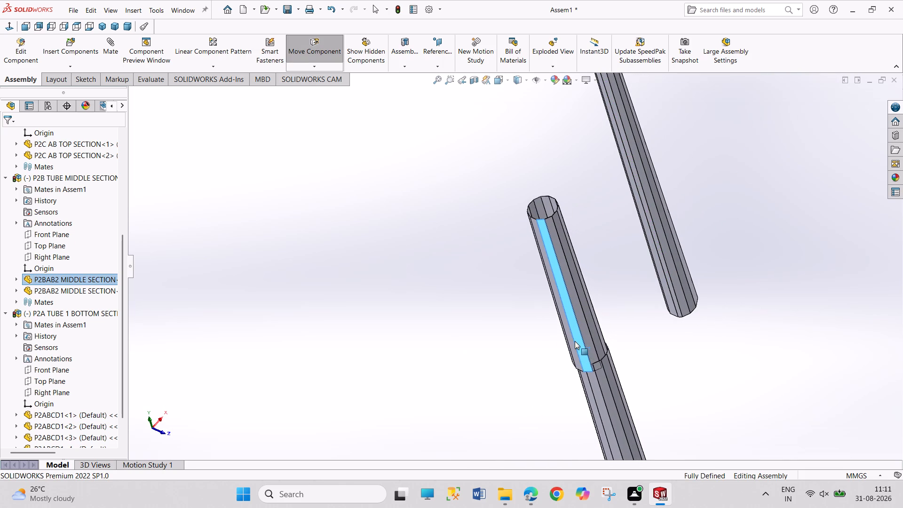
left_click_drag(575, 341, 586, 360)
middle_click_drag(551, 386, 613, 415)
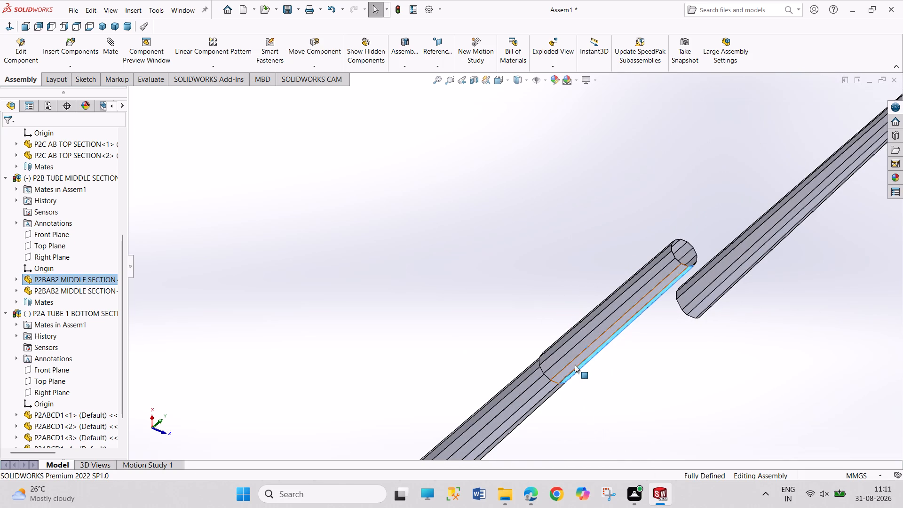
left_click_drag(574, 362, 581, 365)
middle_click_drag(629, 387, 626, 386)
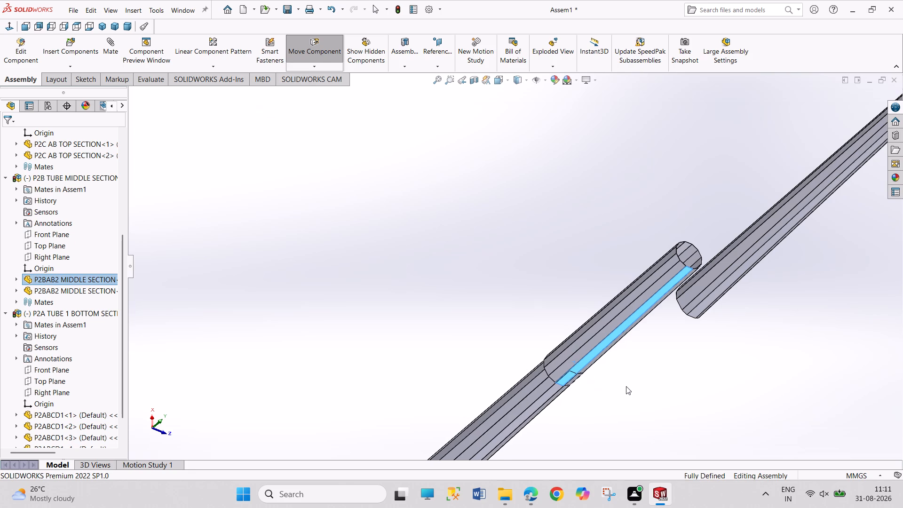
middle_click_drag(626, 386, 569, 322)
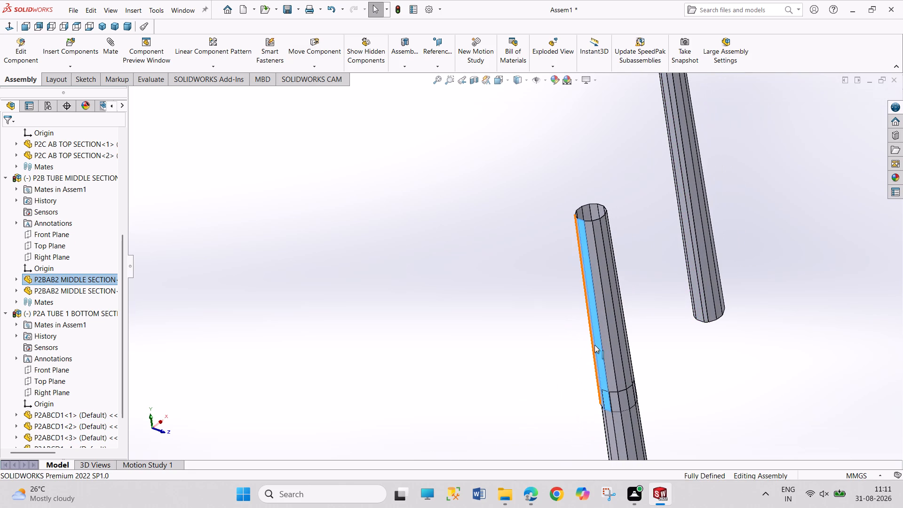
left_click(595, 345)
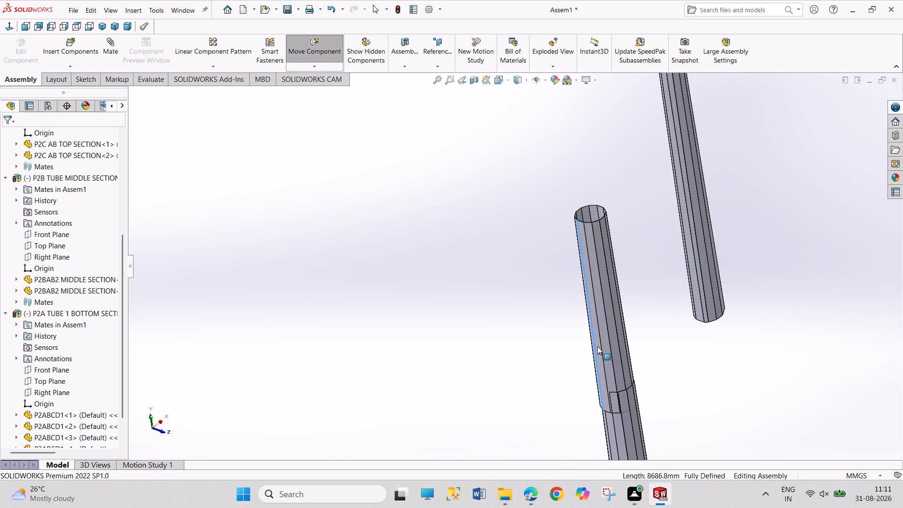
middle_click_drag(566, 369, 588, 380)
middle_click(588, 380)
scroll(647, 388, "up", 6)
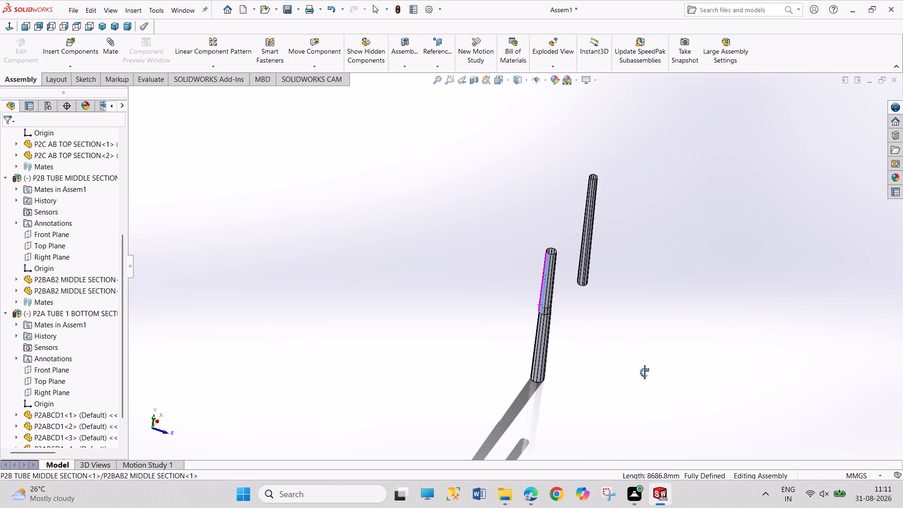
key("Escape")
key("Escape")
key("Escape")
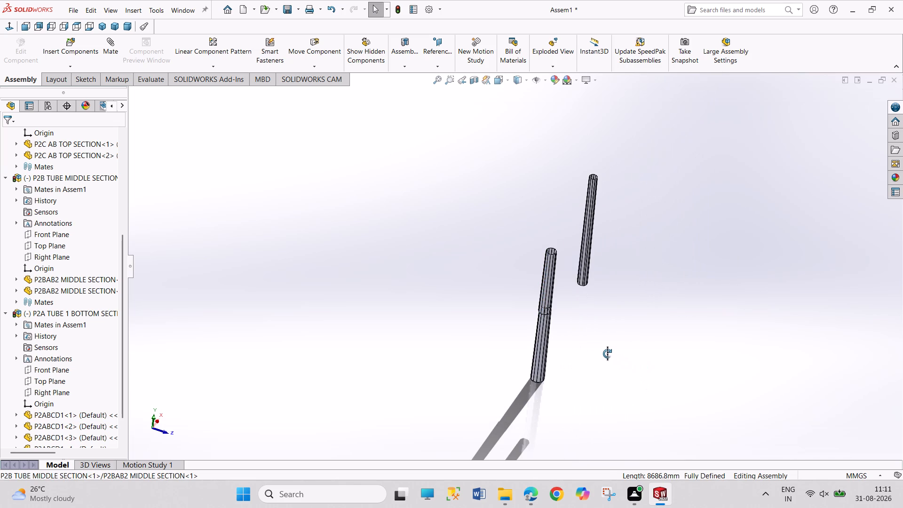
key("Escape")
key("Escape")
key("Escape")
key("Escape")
Switch to the pole drawing PDF in Edge and look up the slip length between the middle and bottom sections.
left_click(536, 499)
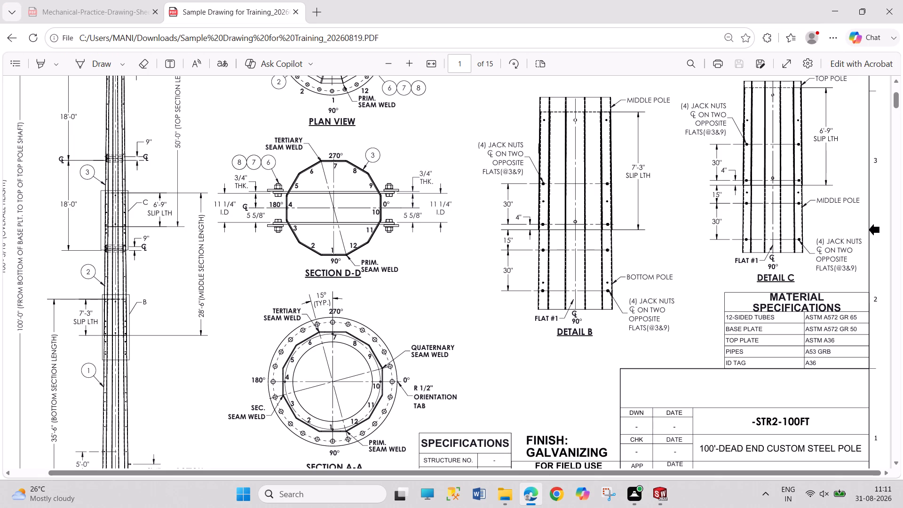
left_click_drag(77, 312, 98, 315)
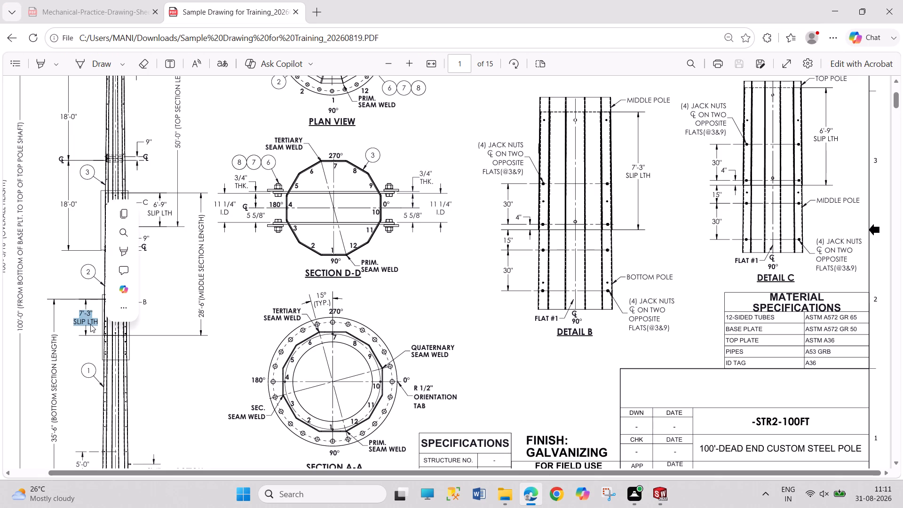
left_click(79, 320)
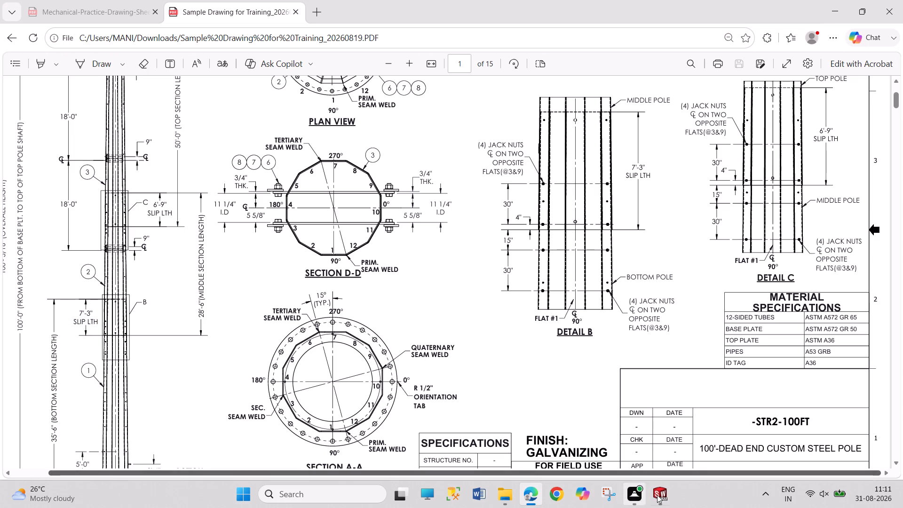
left_click(659, 494)
In SOLIDWORKS, pull the middle section up and clear of the bottom section's upper end.
scroll(572, 292, "down", 2)
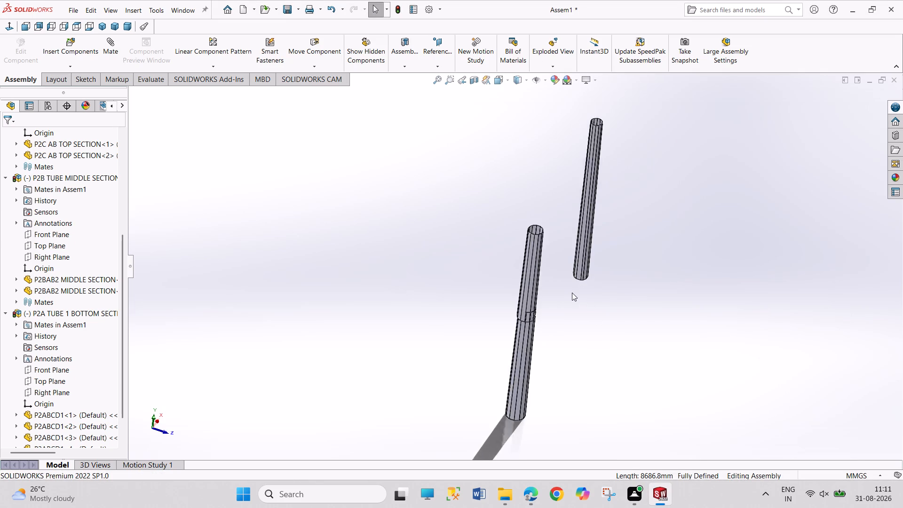
scroll(572, 293, "down", 3)
left_click_drag(474, 300, 537, 263)
left_click(571, 355)
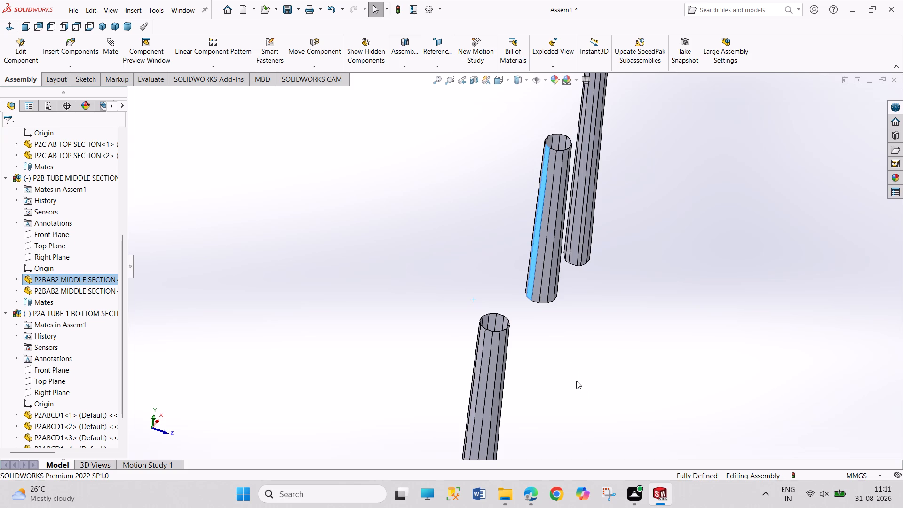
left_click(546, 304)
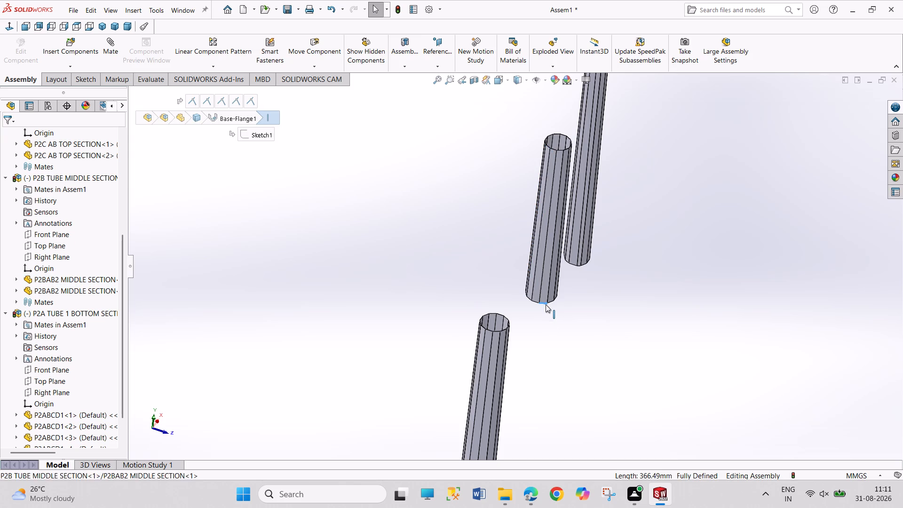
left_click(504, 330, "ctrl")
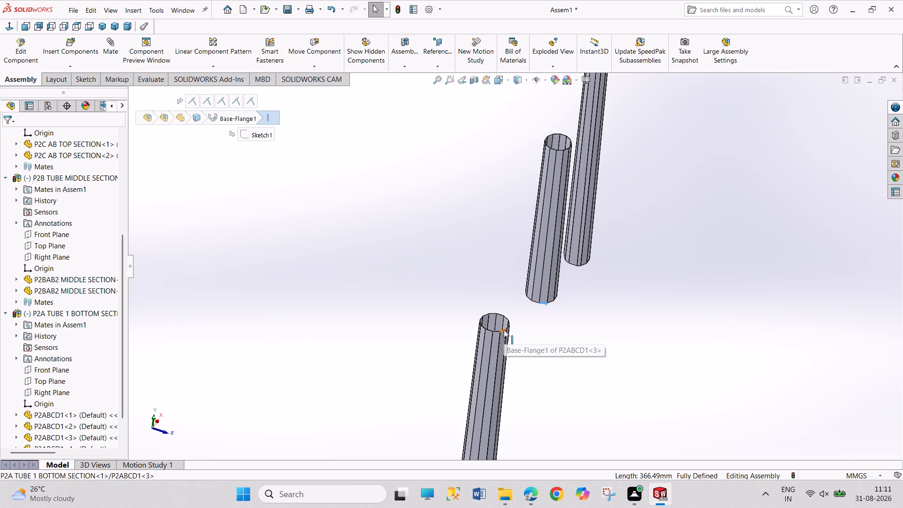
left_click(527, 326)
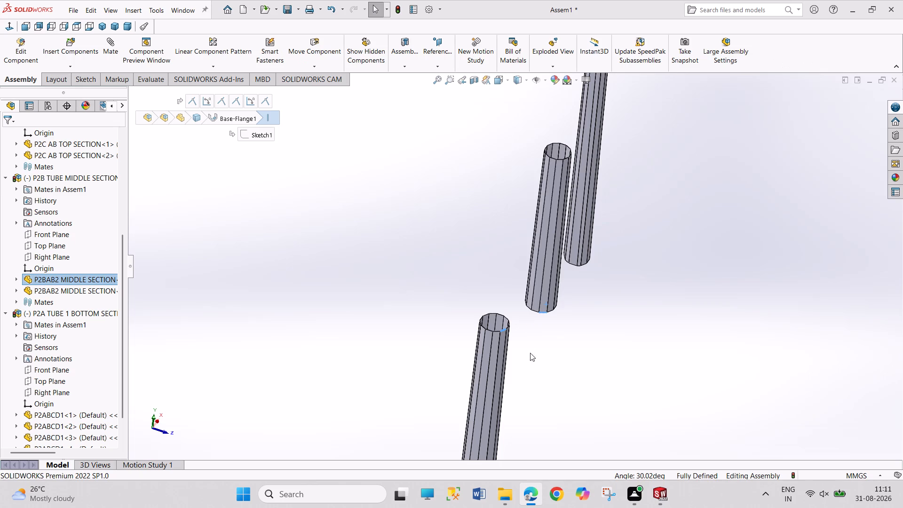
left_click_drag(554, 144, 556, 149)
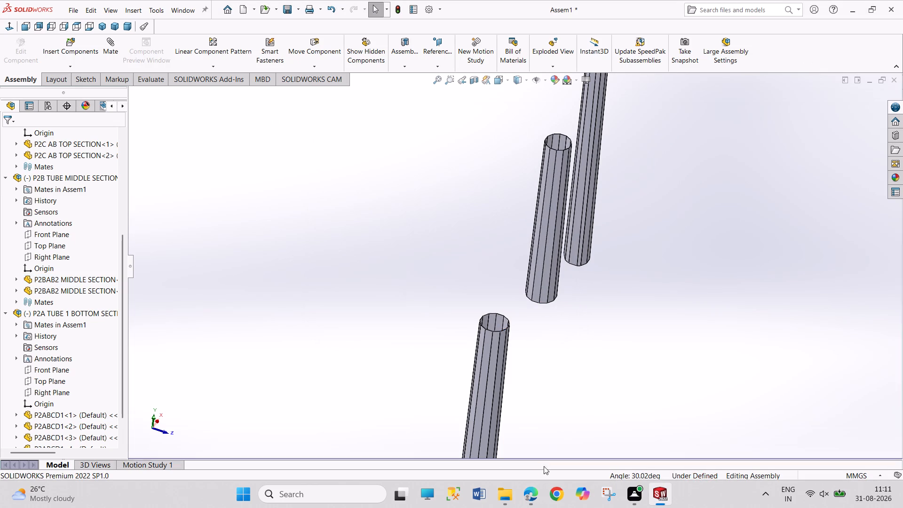
Switch to the drawing PDF in Edge and examine the slip joints and section lengths on sheet 1 and the bottom section on sheet 2.
left_click(529, 492)
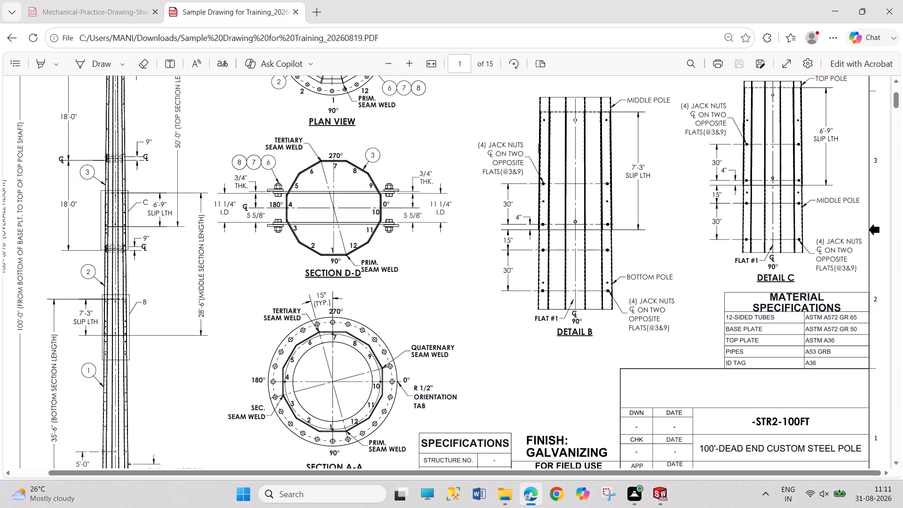
scroll(117, 265, "up", 1)
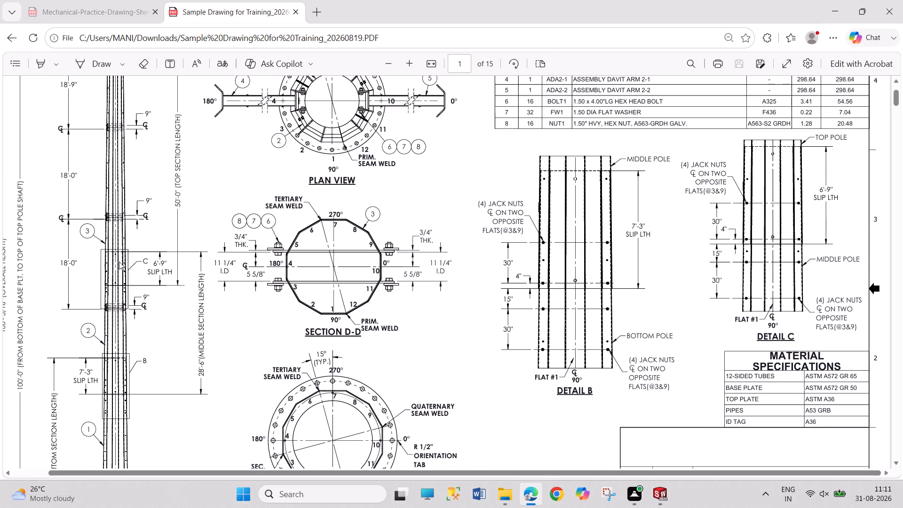
scroll(145, 273, "up", 1)
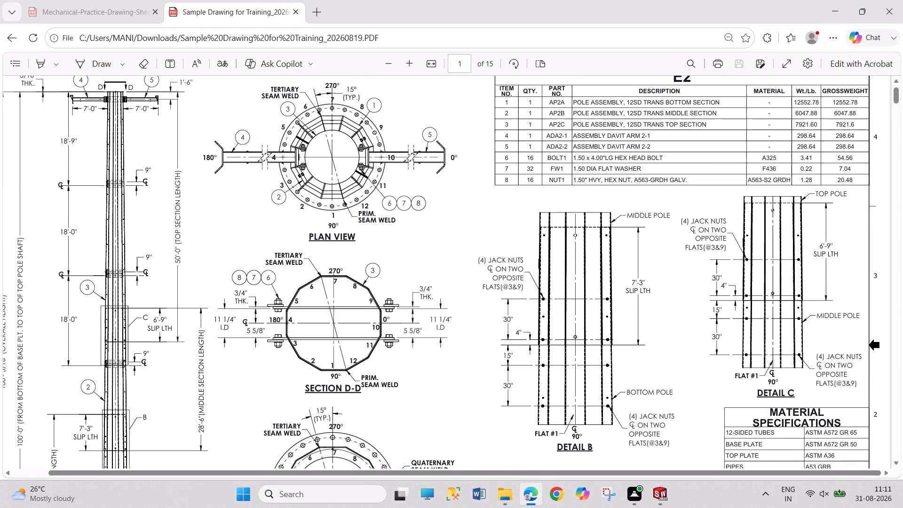
scroll(230, 274, "down", 15)
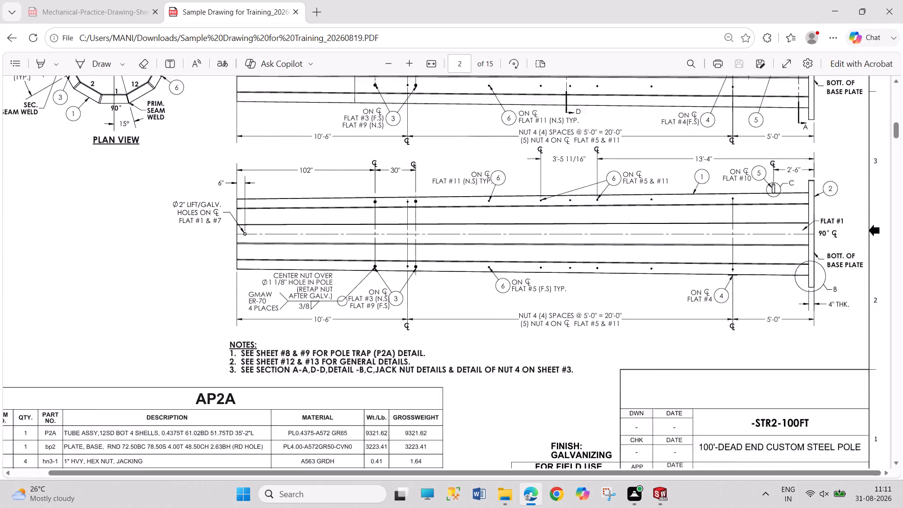
scroll(373, 327, "down", 1)
scroll(373, 327, "up", 2)
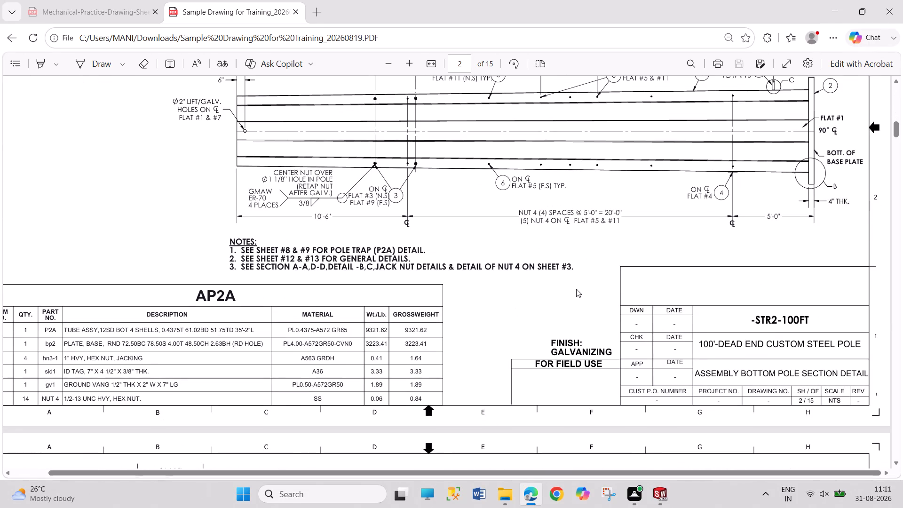
scroll(576, 286, "up", 4)
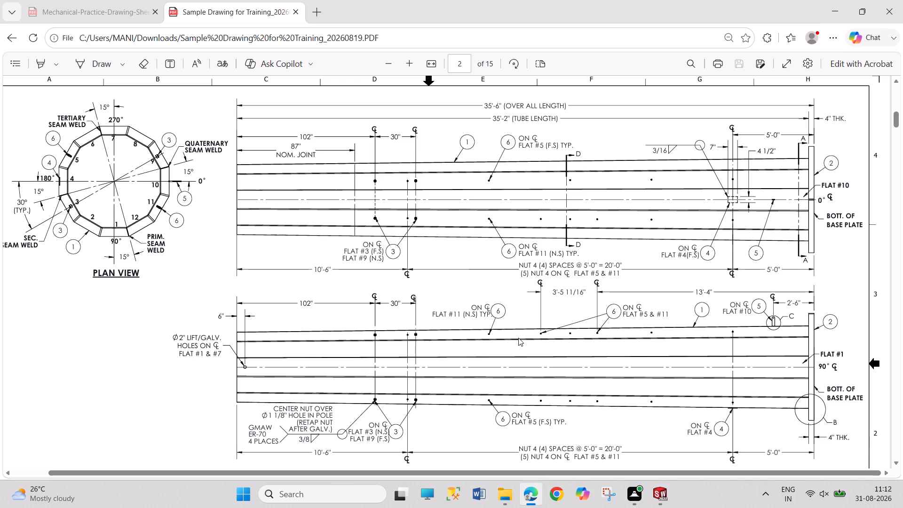
scroll(518, 337, "up", 5)
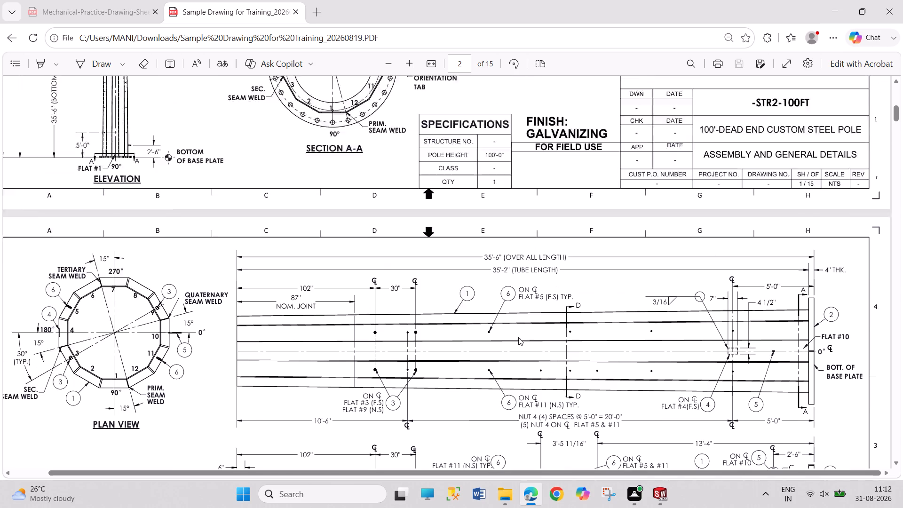
scroll(518, 337, "up", 5)
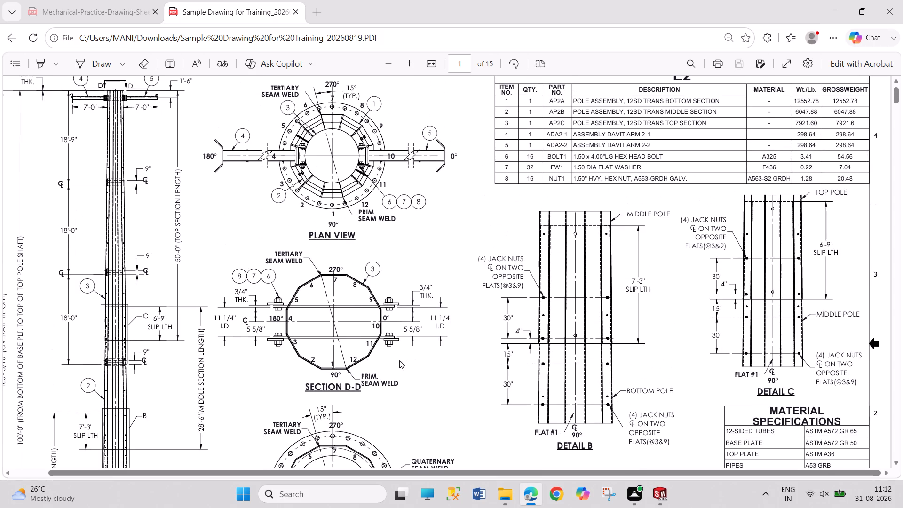
scroll(394, 362, "down", 1)
left_click_drag(316, 473, 222, 464)
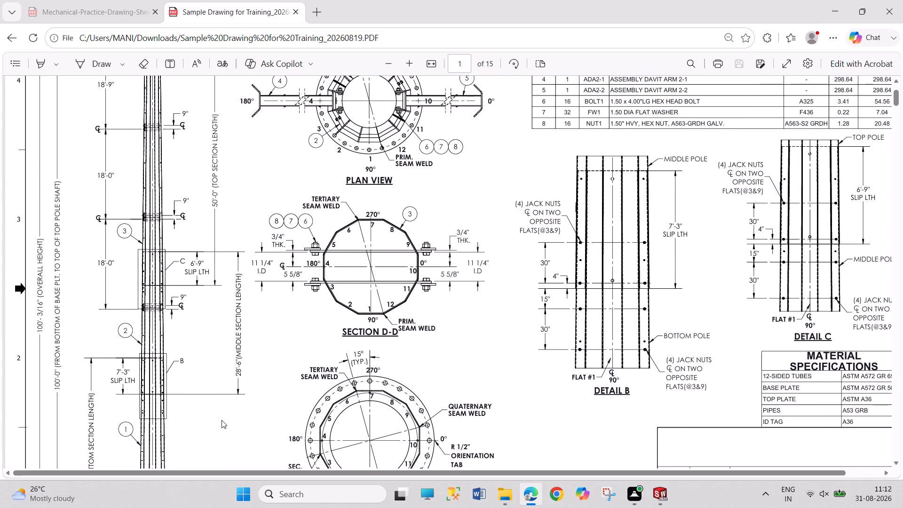
scroll(222, 414, "down", 1)
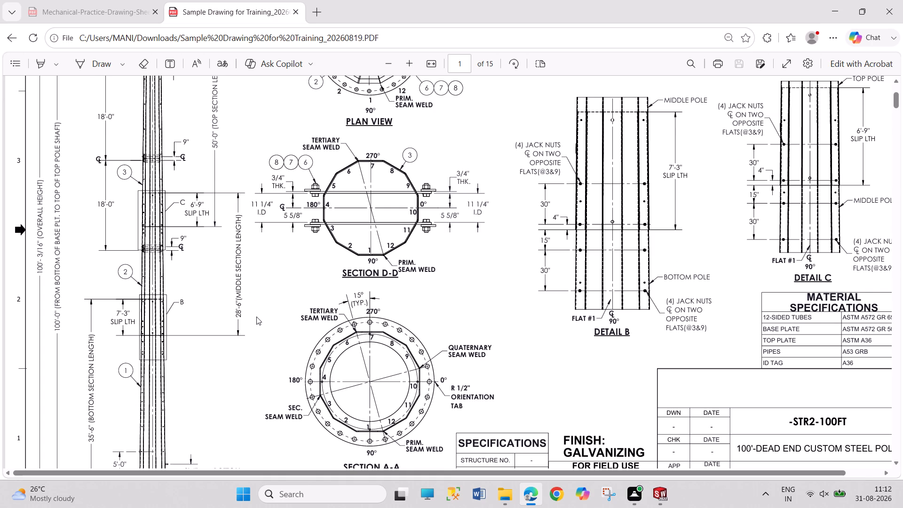
scroll(256, 317, "up", 1)
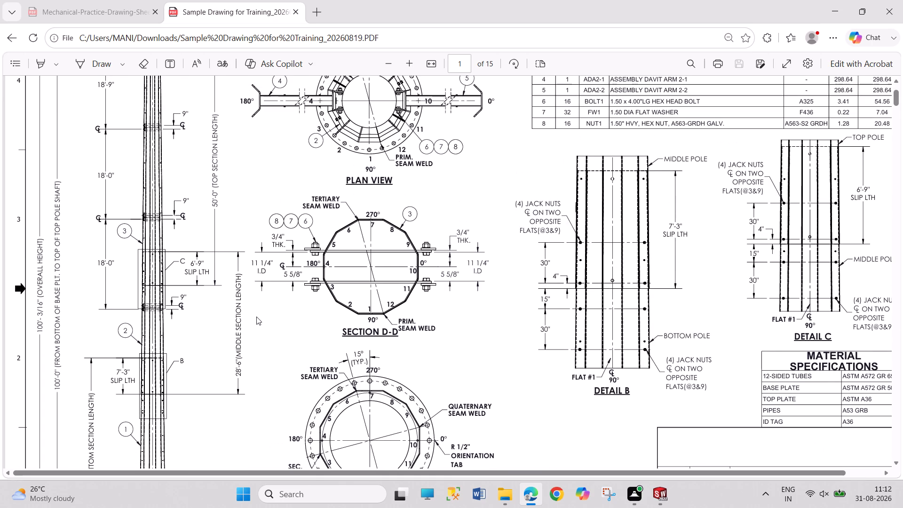
scroll(256, 317, "down", 2)
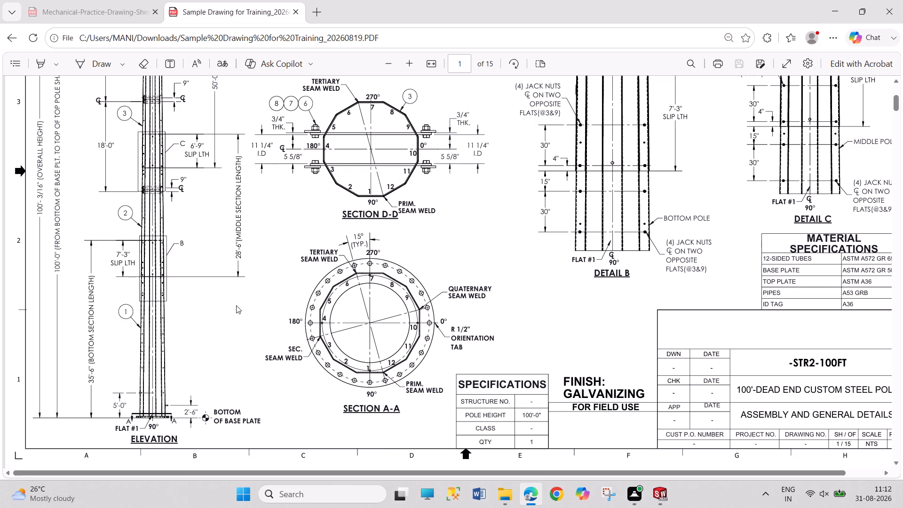
left_click(670, 495)
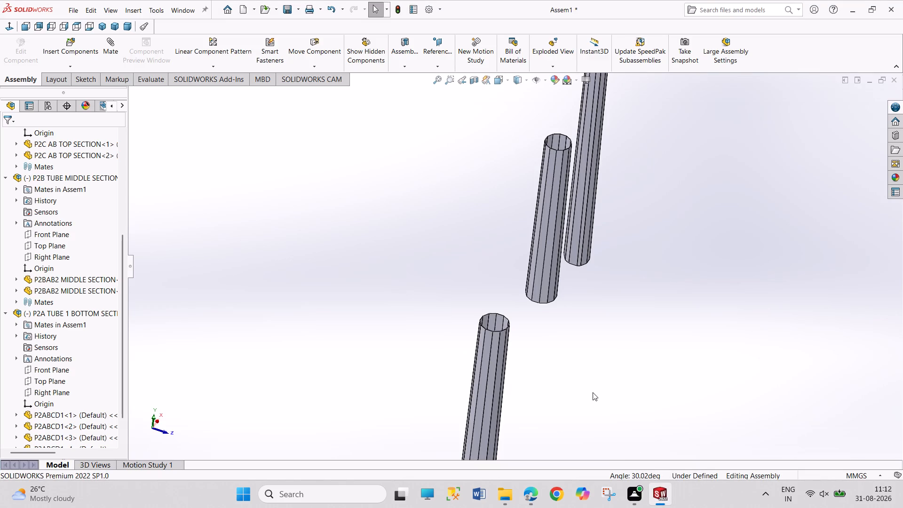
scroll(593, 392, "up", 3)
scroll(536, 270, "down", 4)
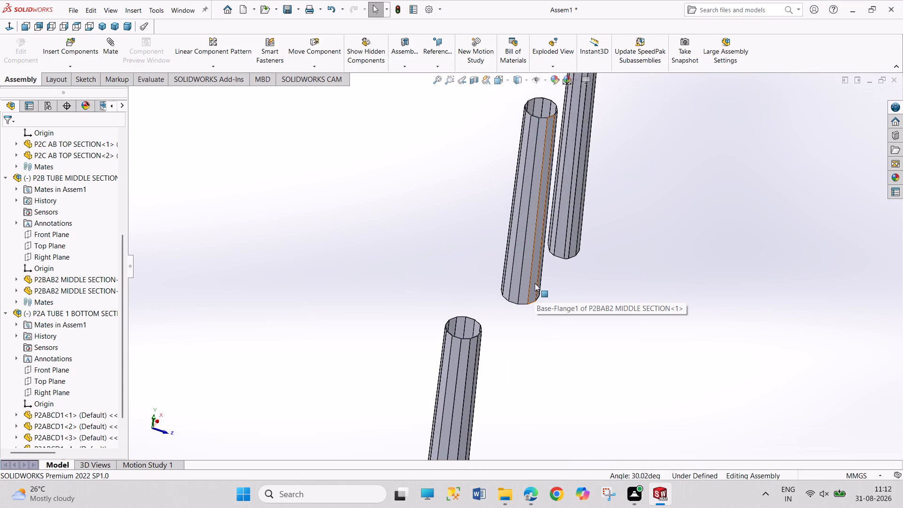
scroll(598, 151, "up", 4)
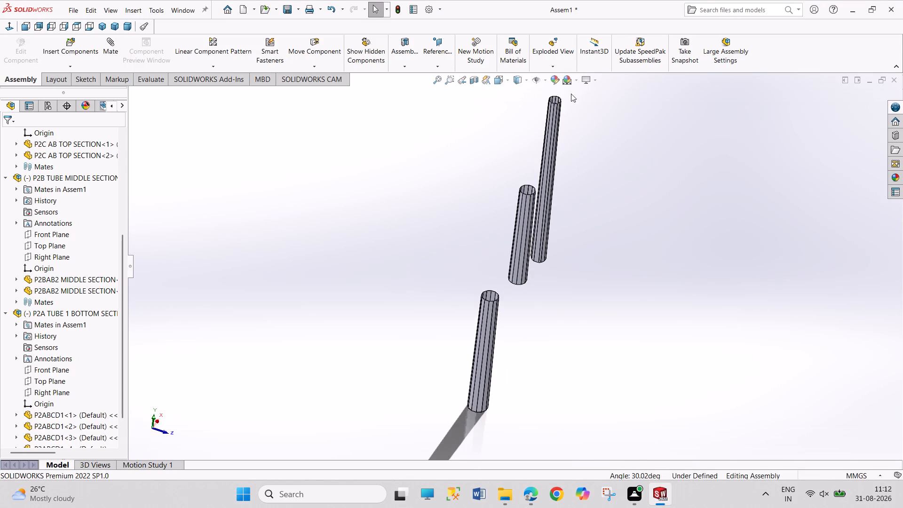
Add a 528 mm distance mate between a rim edge at the top section's upper end and a rim edge at the middle section's upper end.
scroll(570, 96, "down", 7)
scroll(514, 204, "up", 3)
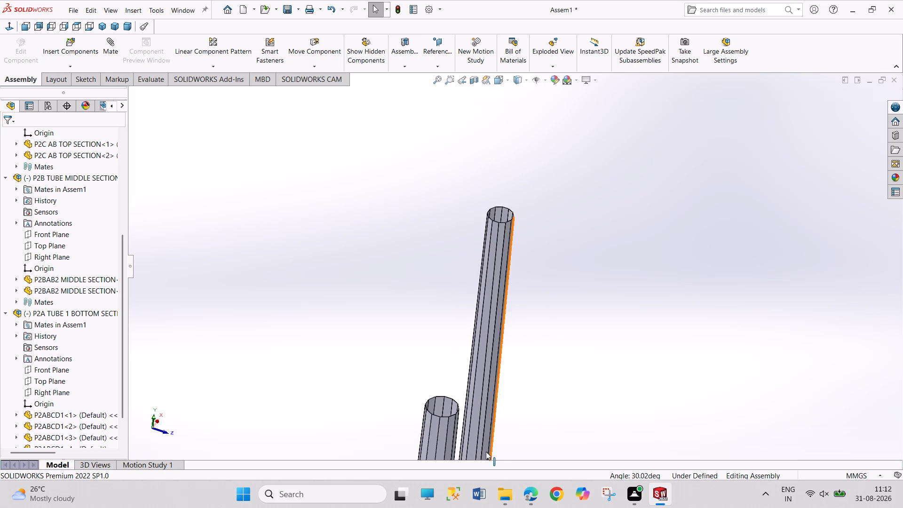
scroll(481, 444, "up", 4)
scroll(509, 327, "down", 3)
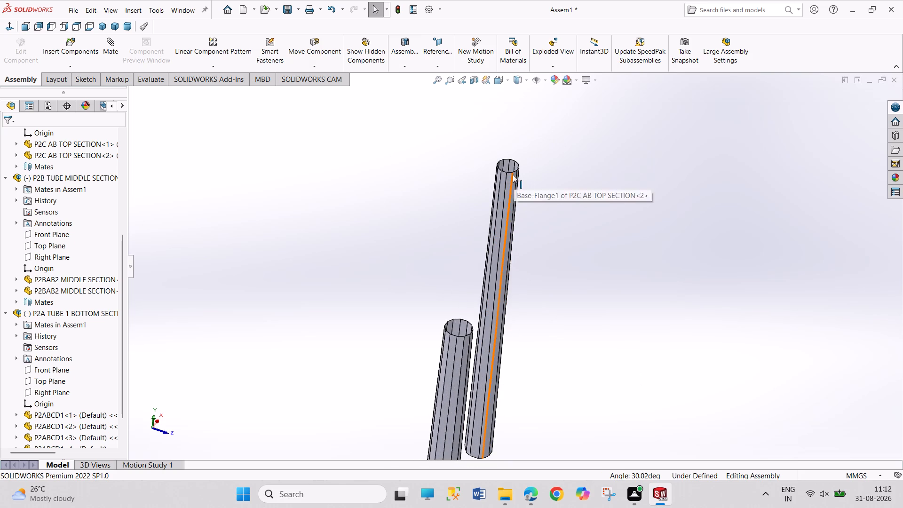
left_click(515, 172)
scroll(474, 383, "up", 2)
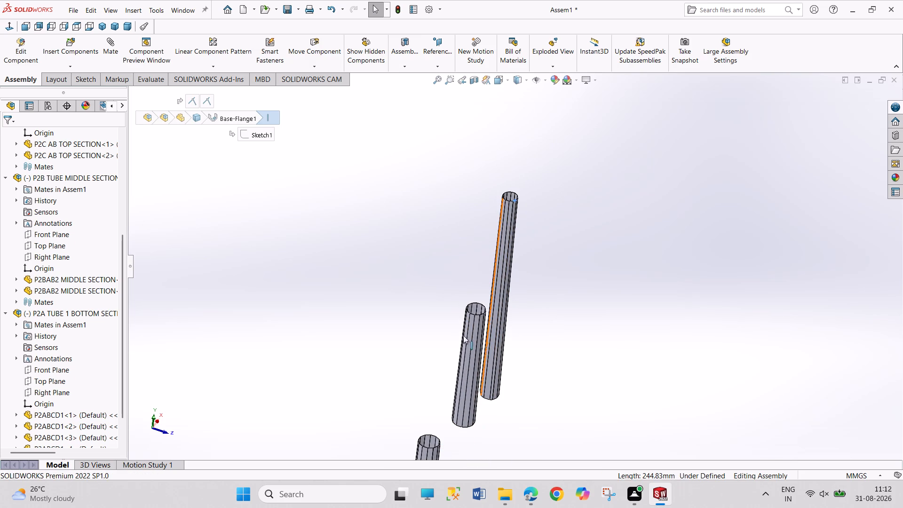
scroll(485, 306, "down", 3)
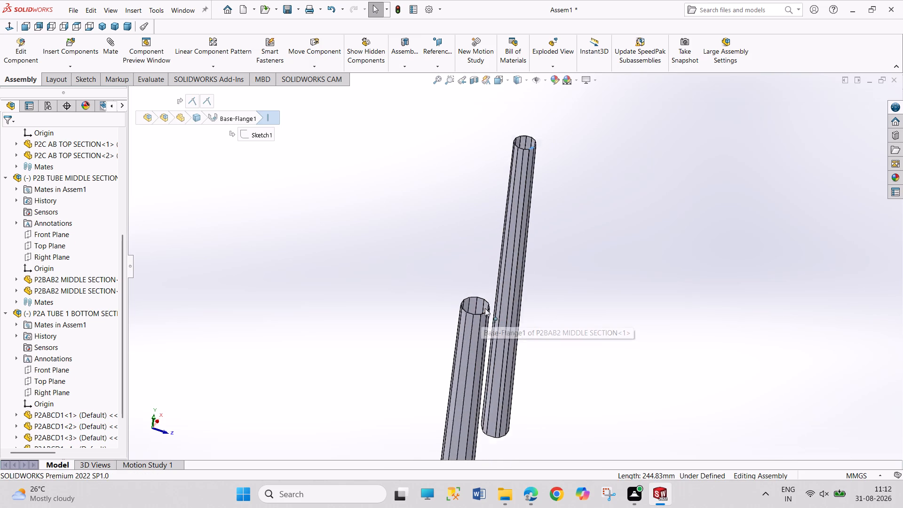
scroll(485, 308, "down", 8)
left_click(506, 289, "ctrl")
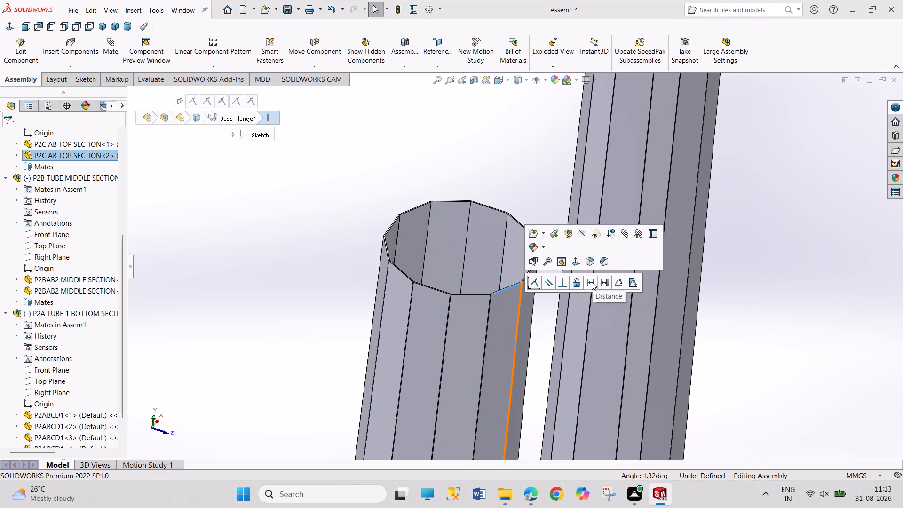
left_click(592, 282)
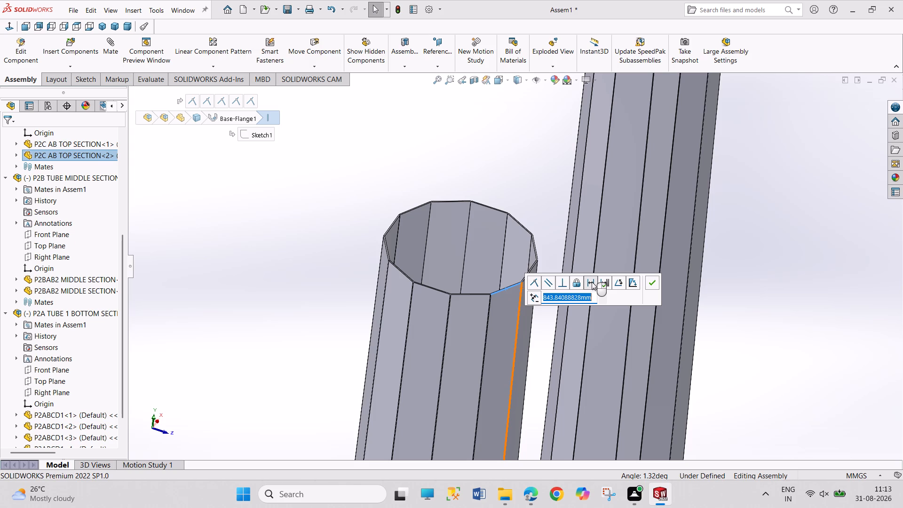
type("528")
key("Return")
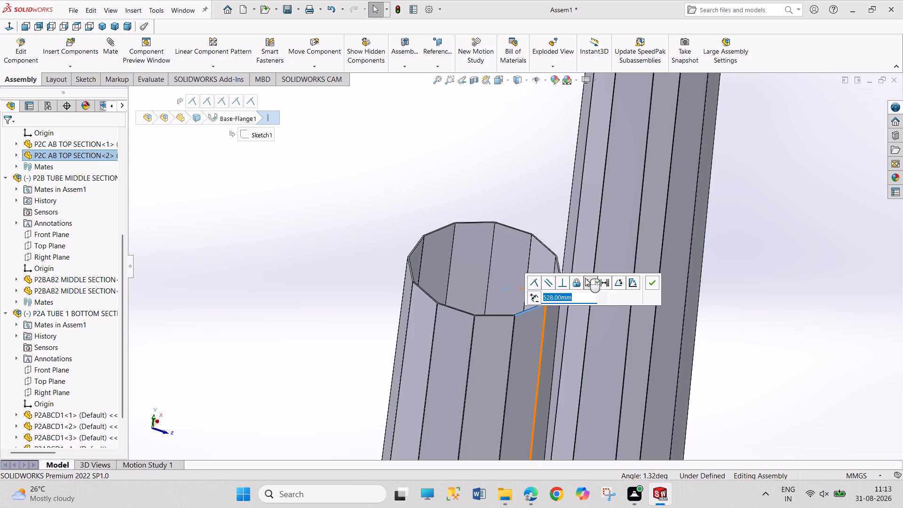
left_click(651, 283)
scroll(724, 300, "up", 5)
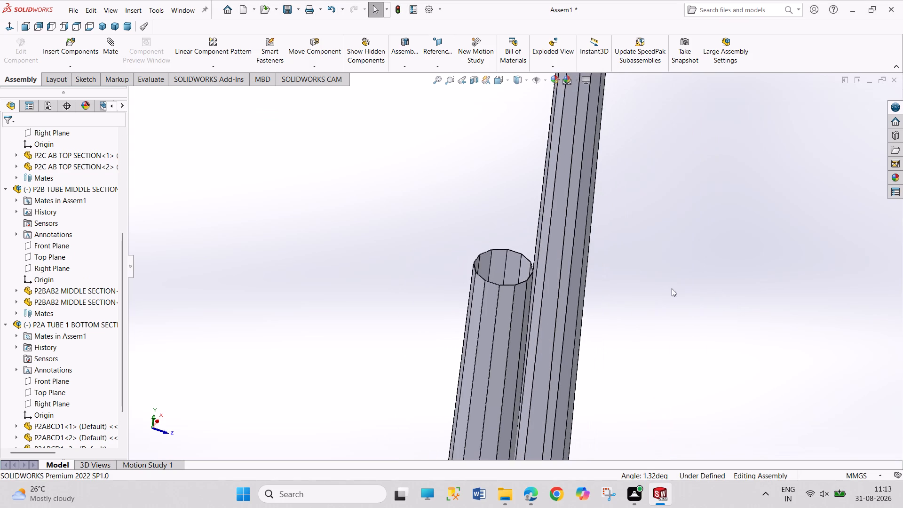
scroll(587, 288, "up", 5)
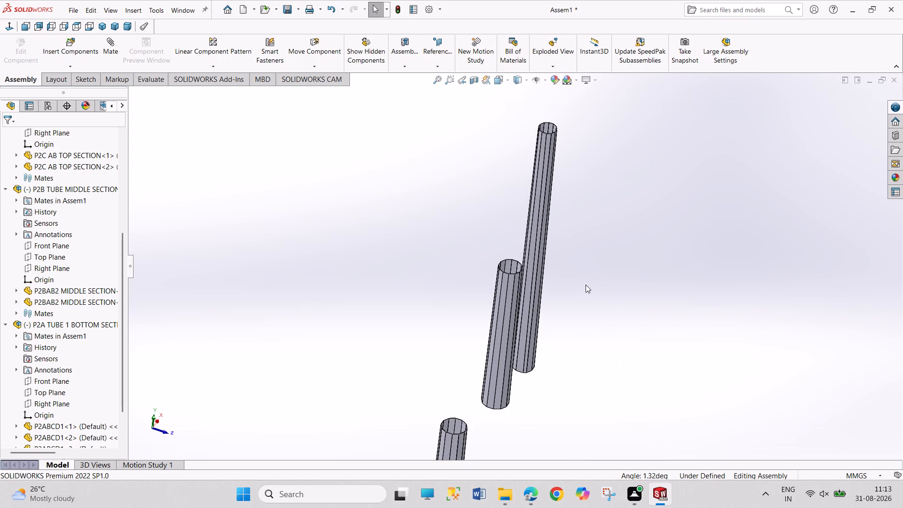
Move the middle section sideways and back beside the top section to test its freedom under the distance mate.
middle_click(573, 286)
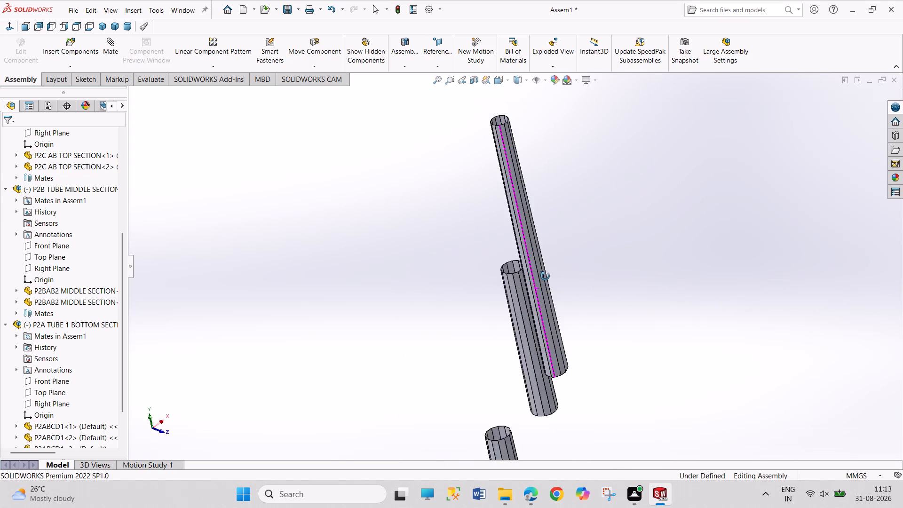
scroll(542, 311, "up", 4)
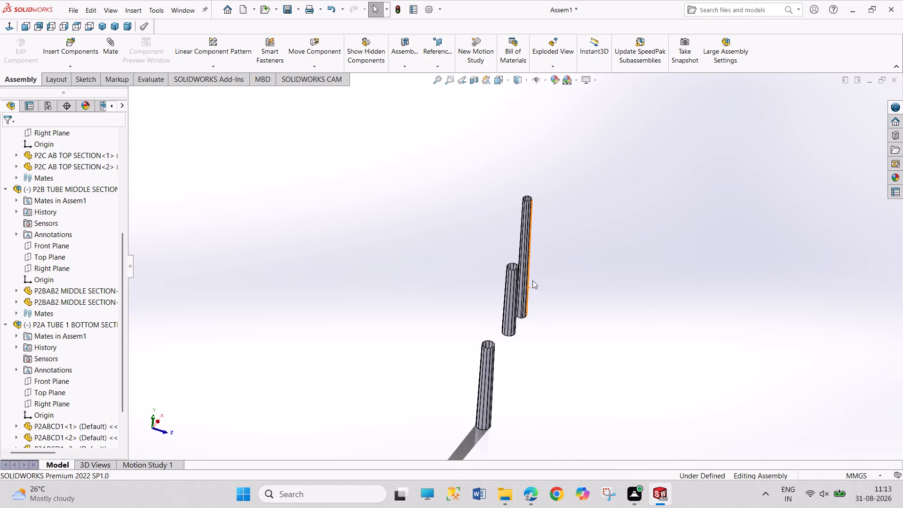
scroll(525, 282, "down", 6)
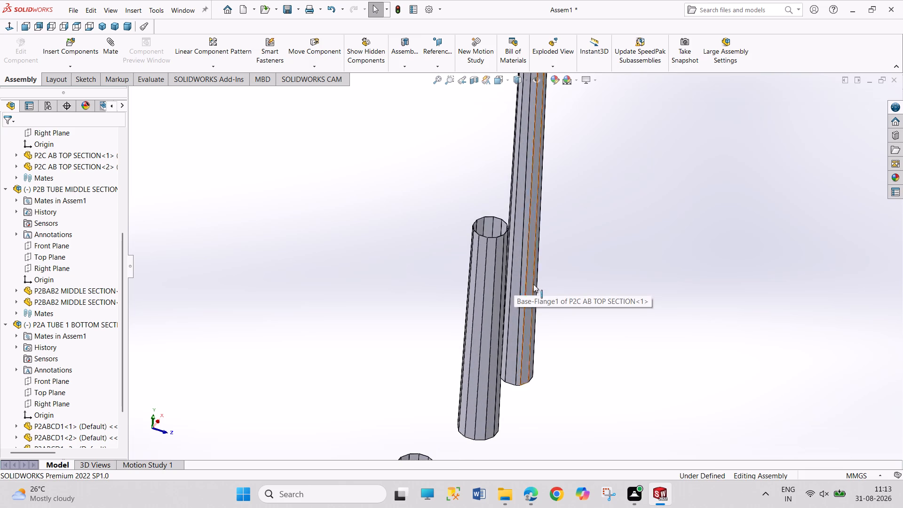
middle_click_drag(537, 284, 525, 278)
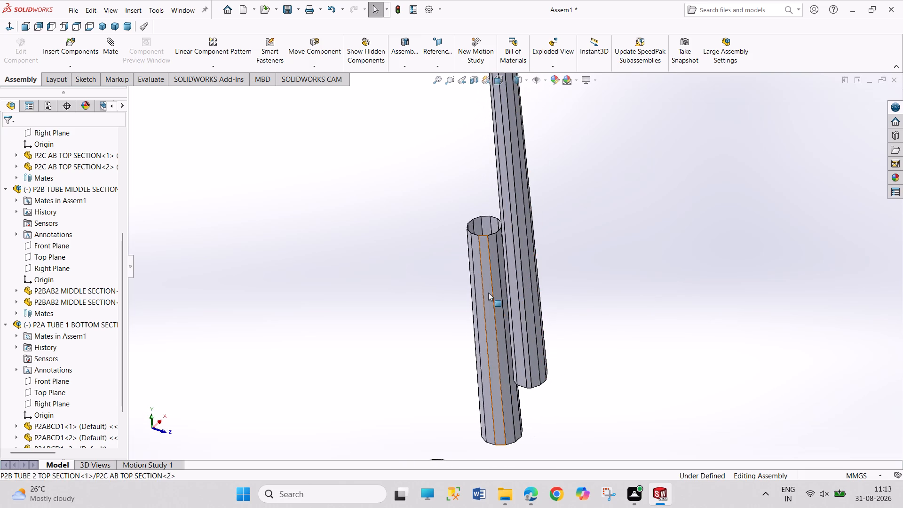
left_click_drag(488, 293, 529, 303)
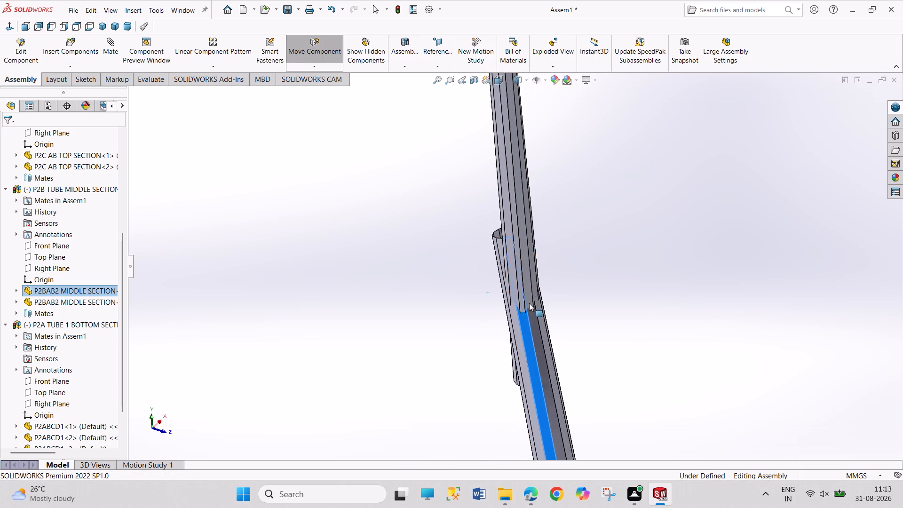
left_click_drag(529, 303, 486, 287)
left_click(589, 299)
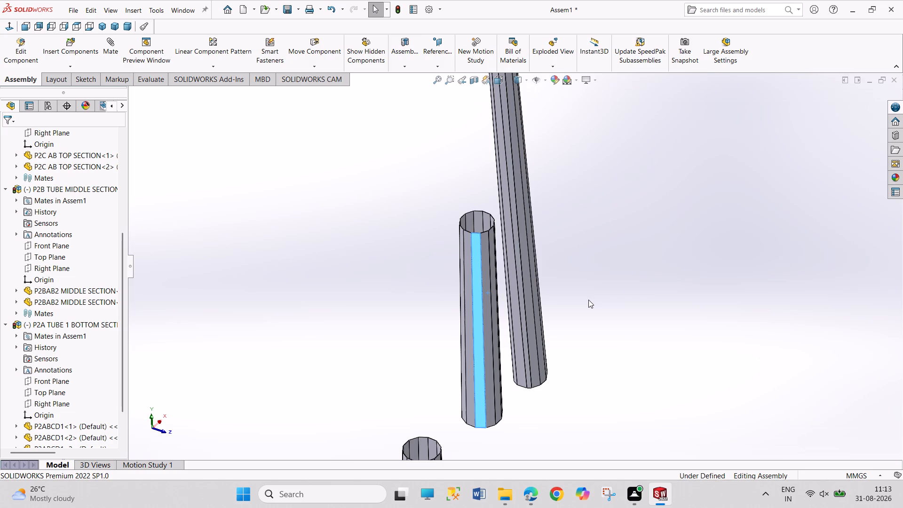
Examine how the top, middle and bottom sections are positioned relative to one another from several angles and distances.
middle_click_drag(586, 299, 587, 299)
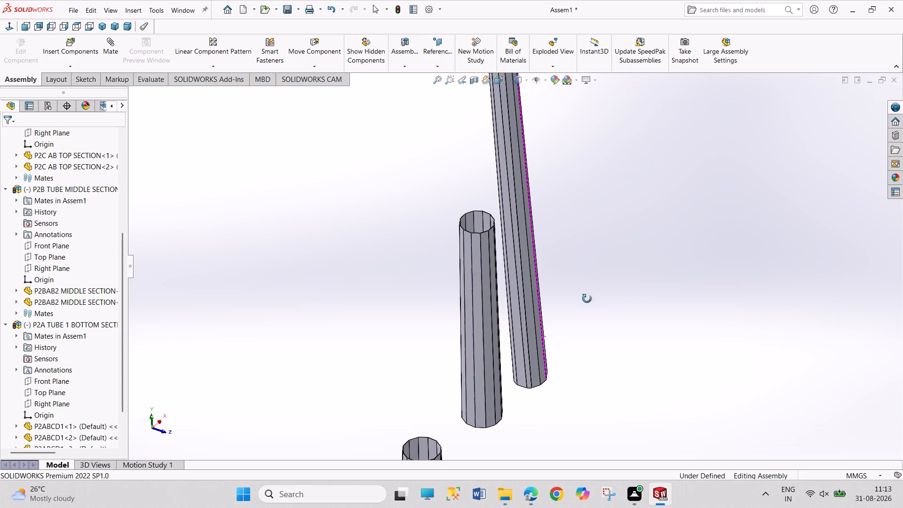
middle_click_drag(587, 299, 599, 329)
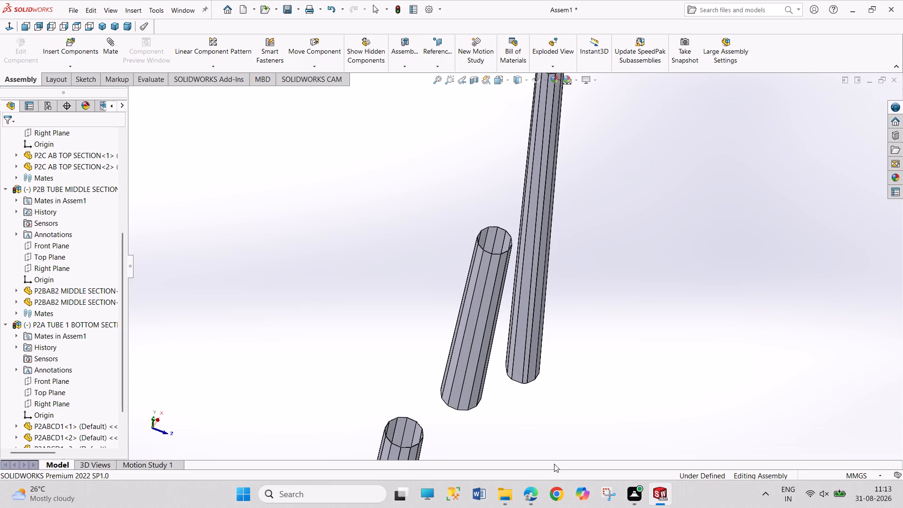
scroll(497, 400, "up", 4)
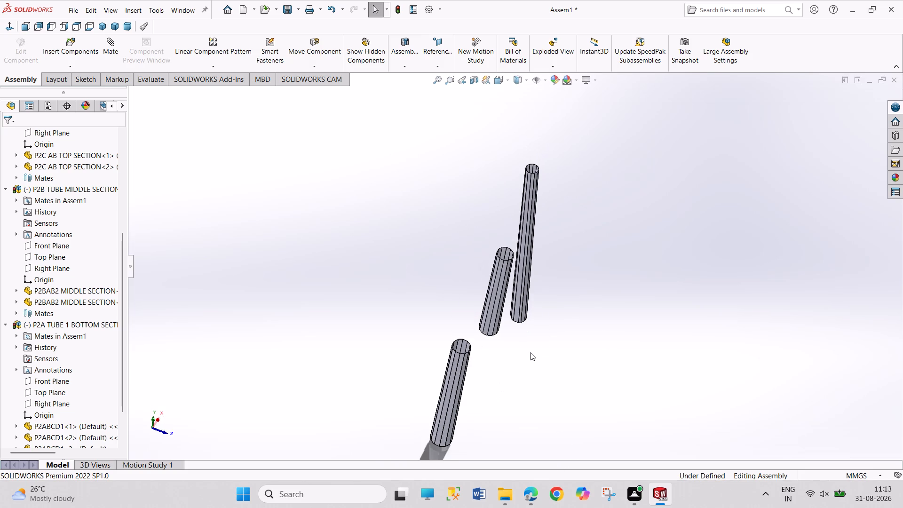
middle_click_drag(531, 352, 539, 308)
scroll(539, 308, "up", 1)
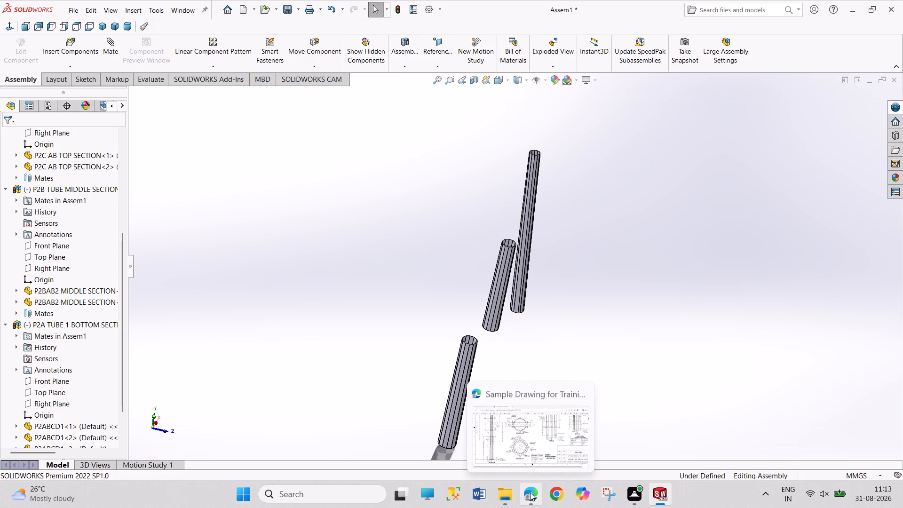
left_click(613, 312)
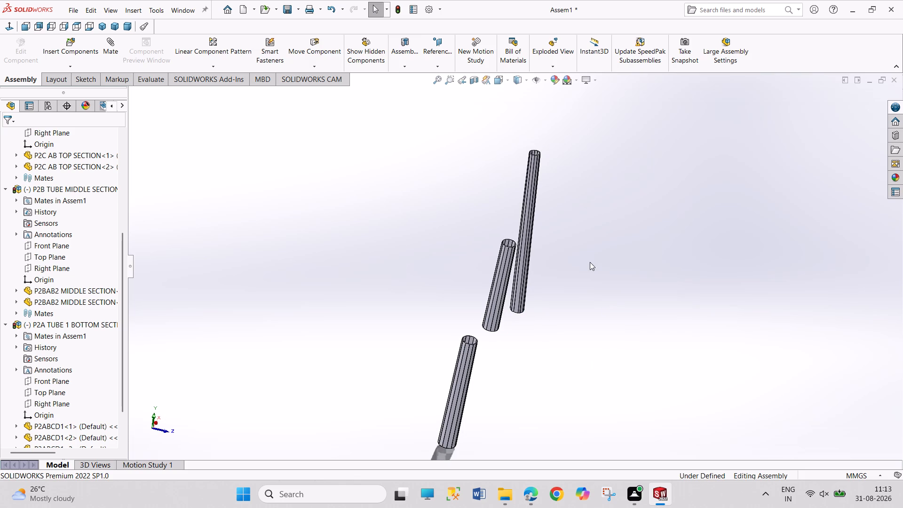
left_click_drag(590, 262, 610, 321)
left_click_drag(595, 270, 611, 322)
scroll(507, 325, "down", 4)
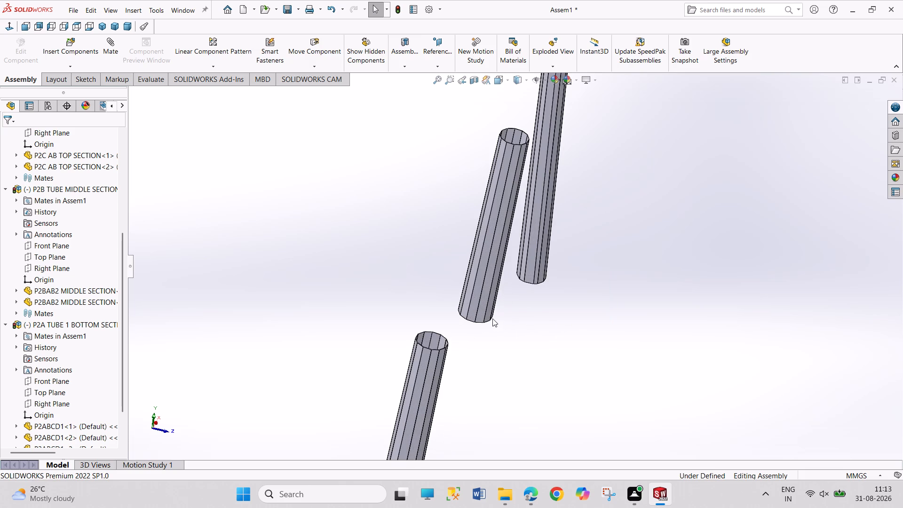
scroll(492, 318, "down", 3)
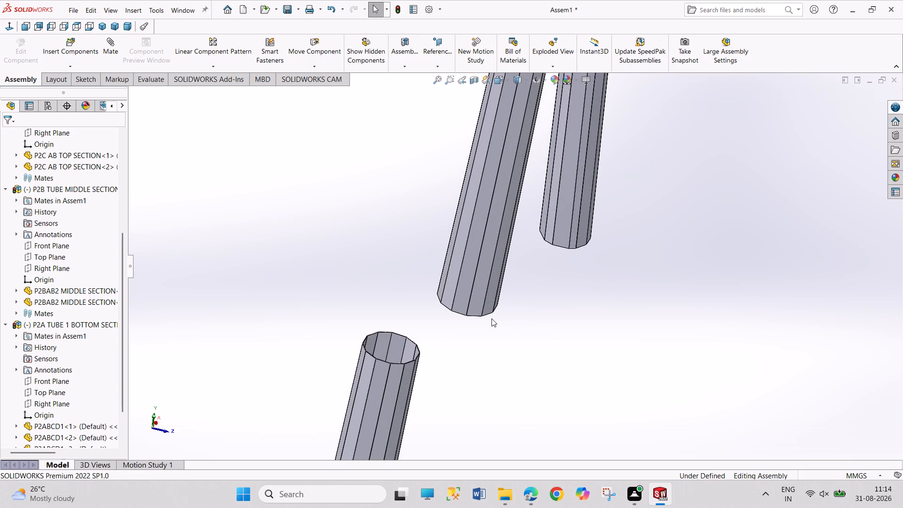
scroll(491, 318, "up", 5)
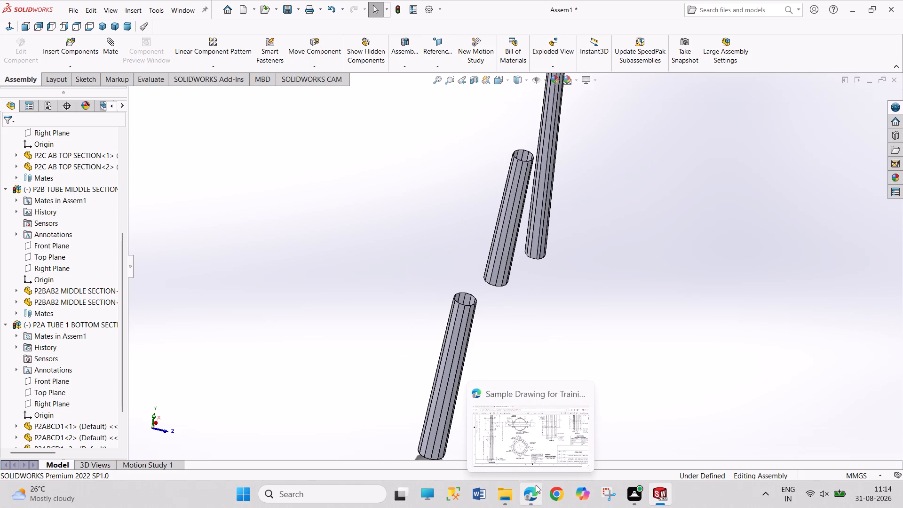
Edit the distance mate between the top and middle sections, trying 300 mm before setting 100 mm, and rebuild the assembly.
scroll(78, 423, "down", 2)
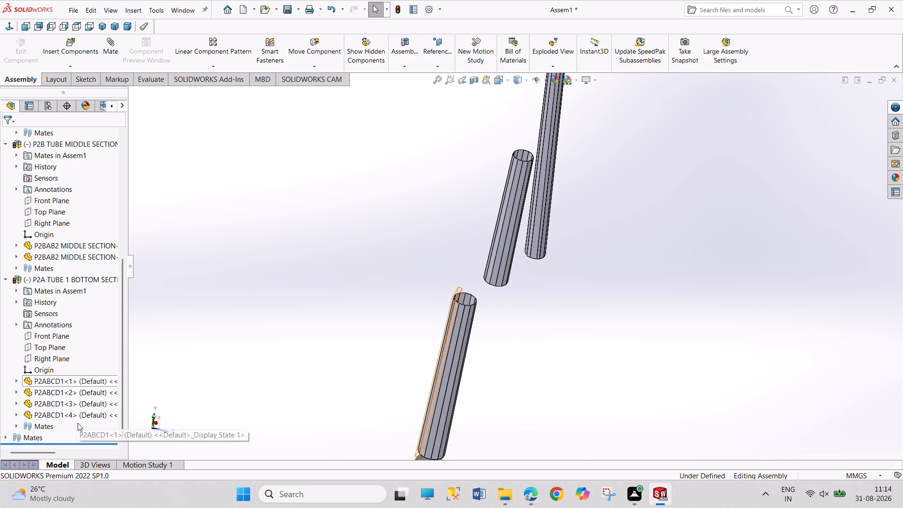
scroll(78, 423, "down", 2)
left_click(6, 439)
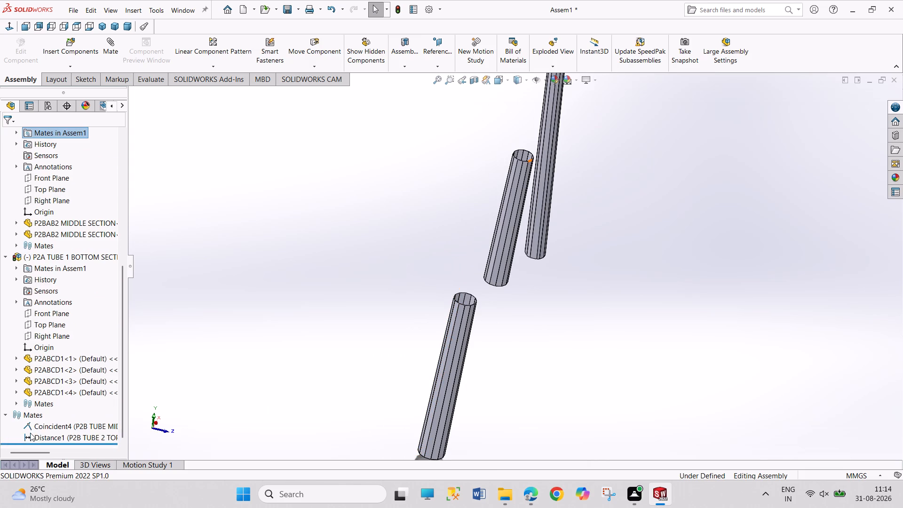
scroll(41, 431, "down", 2)
right_click(46, 439)
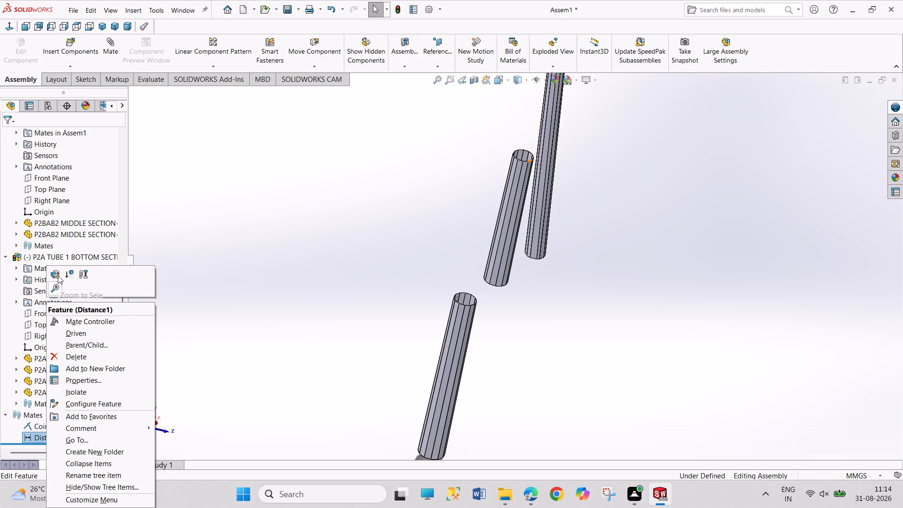
left_click(58, 274)
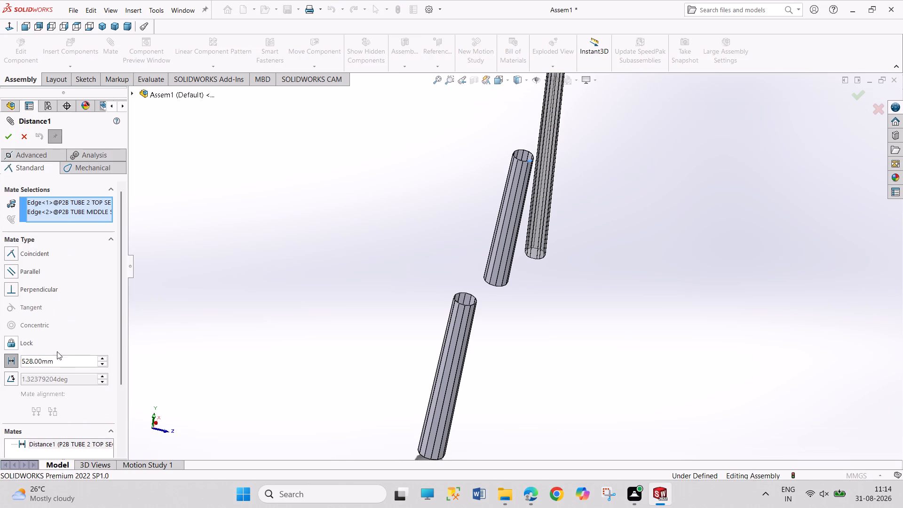
double_click(63, 365)
type("300")
key("Return")
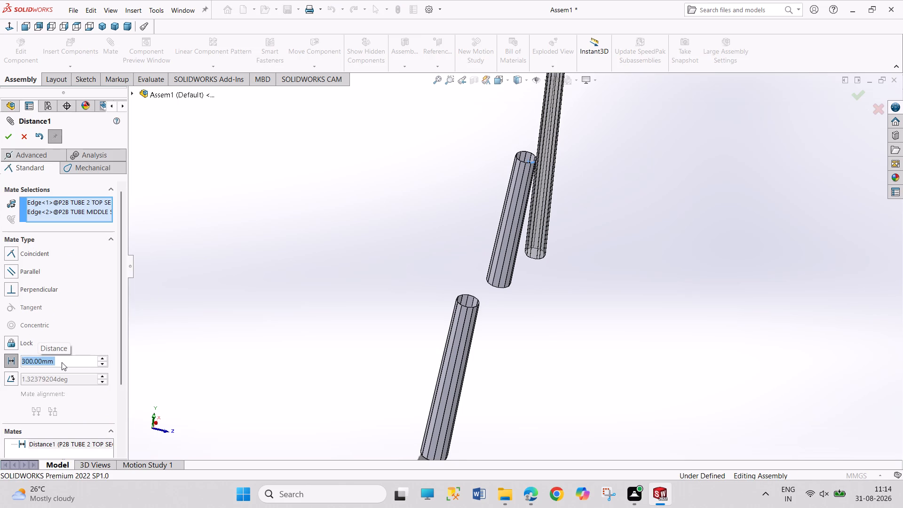
type("100")
key("Return")
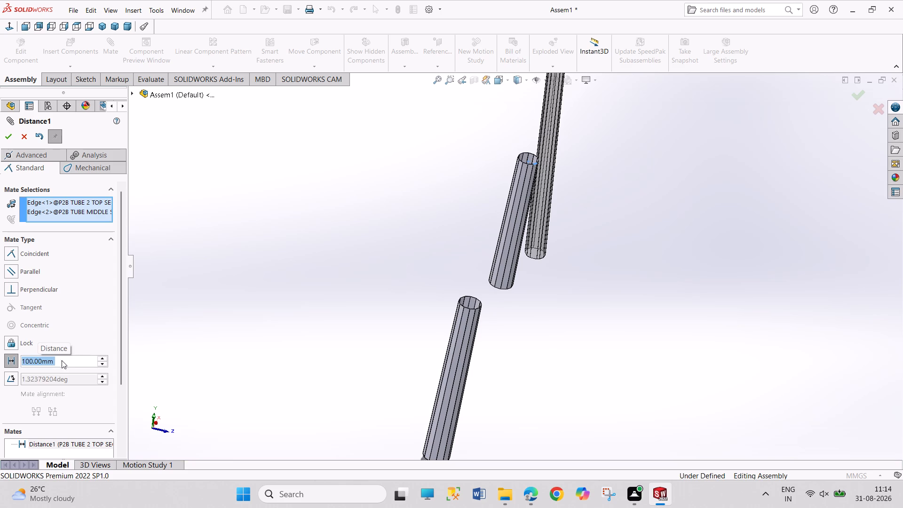
left_click(7, 138)
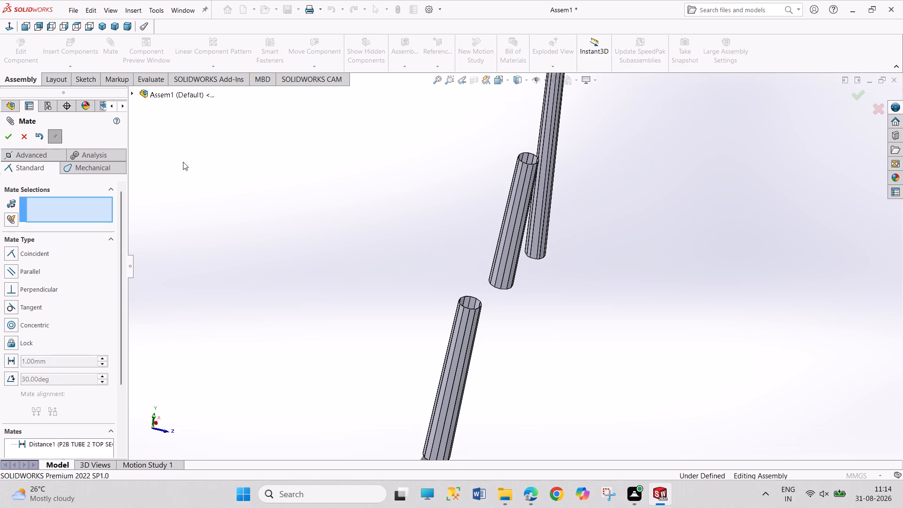
left_click(13, 139)
left_click(396, 10)
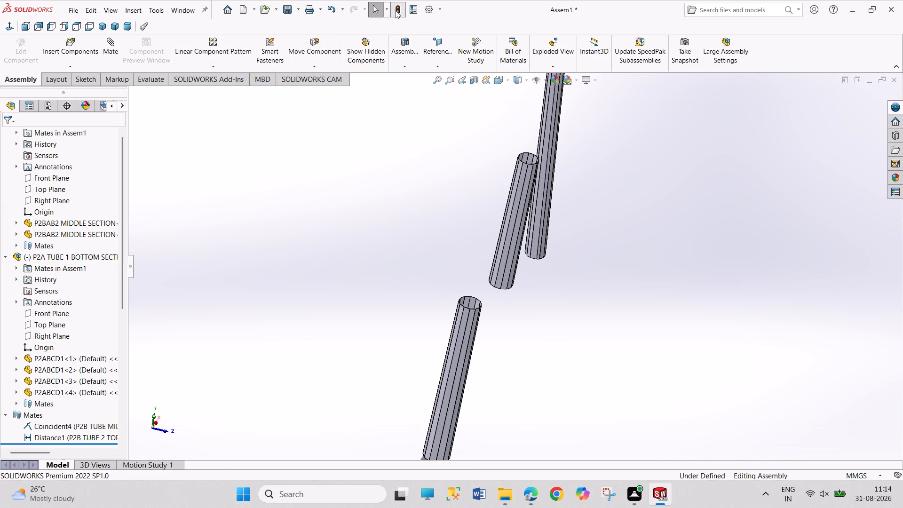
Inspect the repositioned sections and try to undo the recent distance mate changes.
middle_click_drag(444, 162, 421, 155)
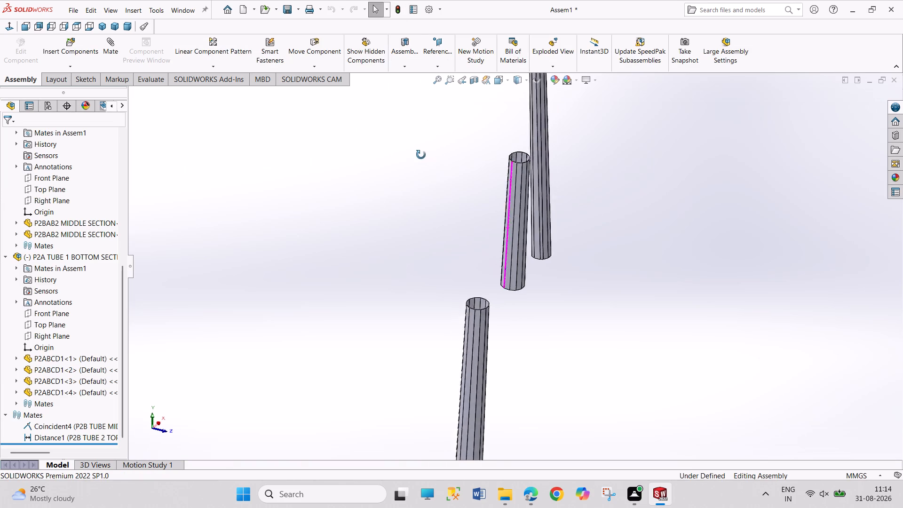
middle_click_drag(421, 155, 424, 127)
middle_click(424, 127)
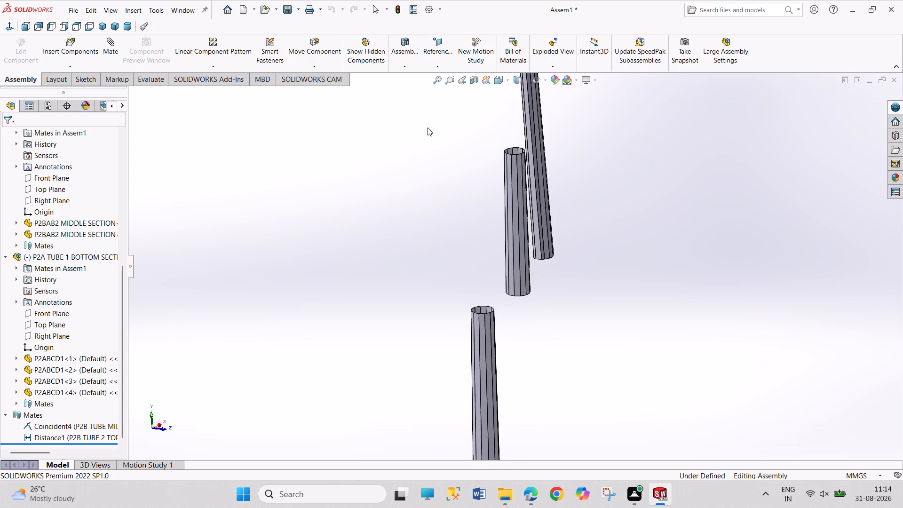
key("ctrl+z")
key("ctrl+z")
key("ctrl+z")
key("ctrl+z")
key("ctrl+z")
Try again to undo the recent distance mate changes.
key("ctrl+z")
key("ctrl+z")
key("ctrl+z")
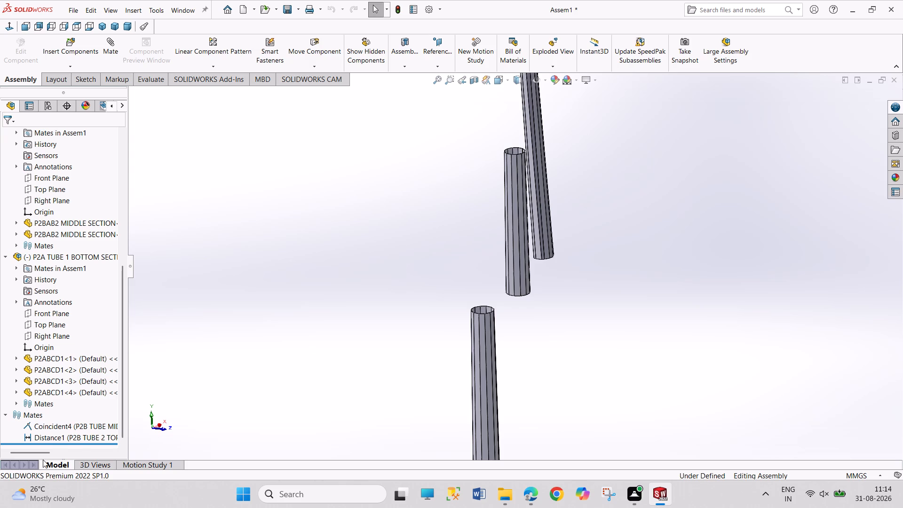
Delete the distance mate between the top and middle sections.
right_click(56, 434)
left_click(87, 361)
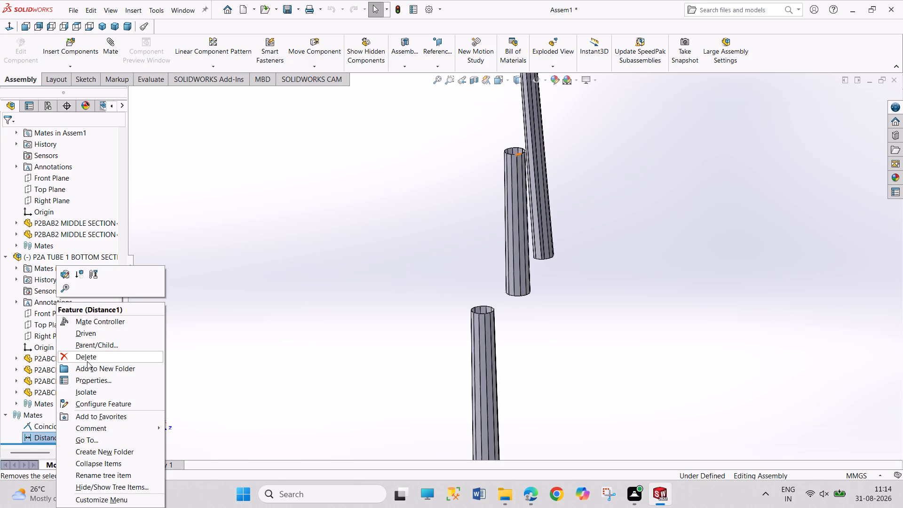
left_click(518, 187)
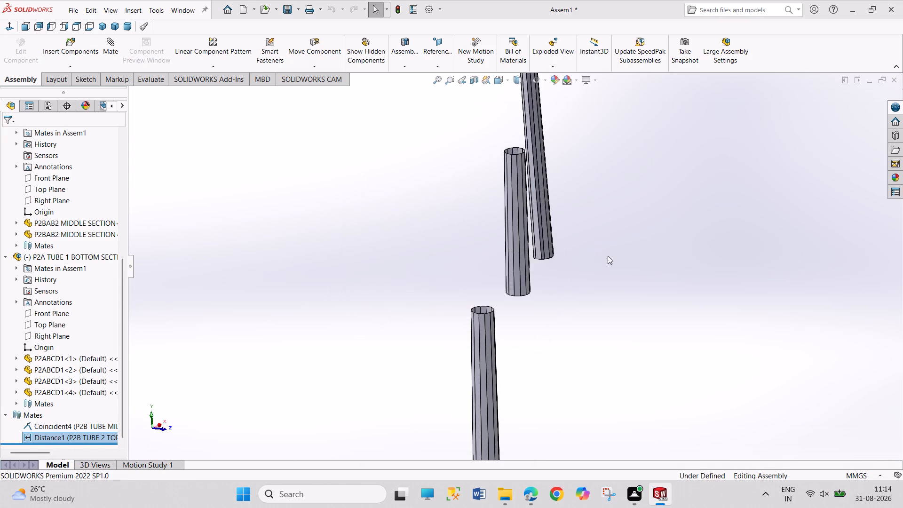
Add a 100 mm distance mate between the top section's lower end edge and the middle section's upper end edge.
scroll(566, 210, "down", 2)
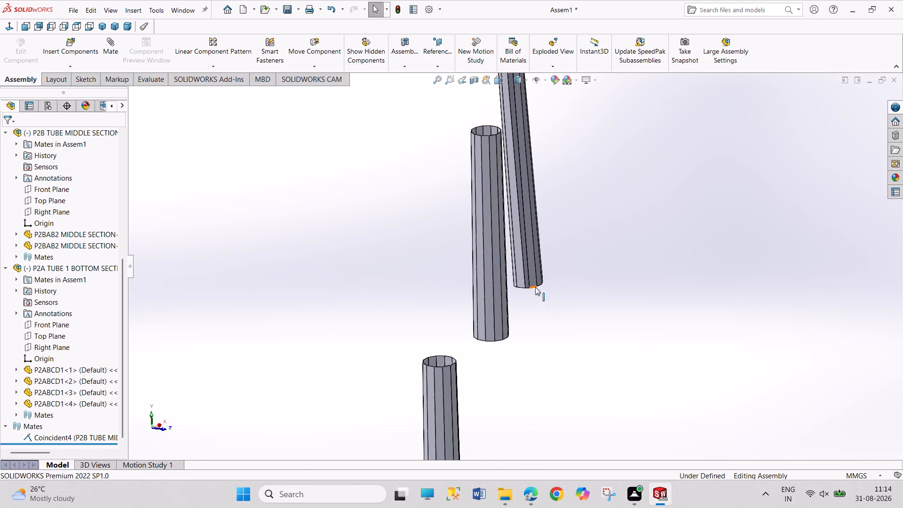
left_click(535, 286)
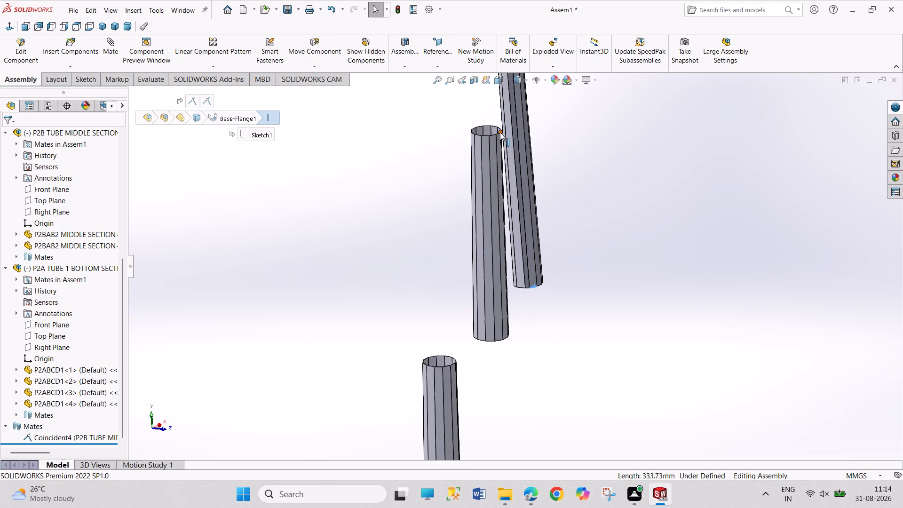
scroll(500, 132, "down", 7)
left_click(503, 220, "ctrl")
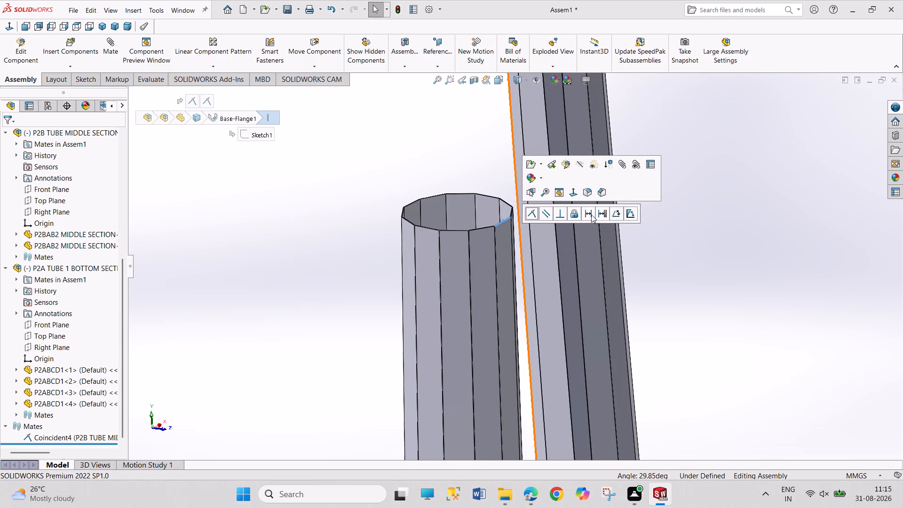
left_click(591, 214)
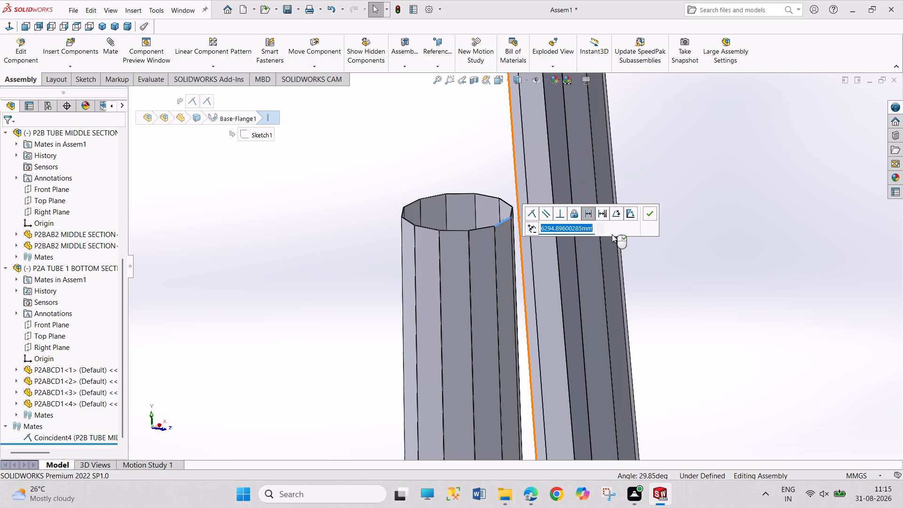
type("100")
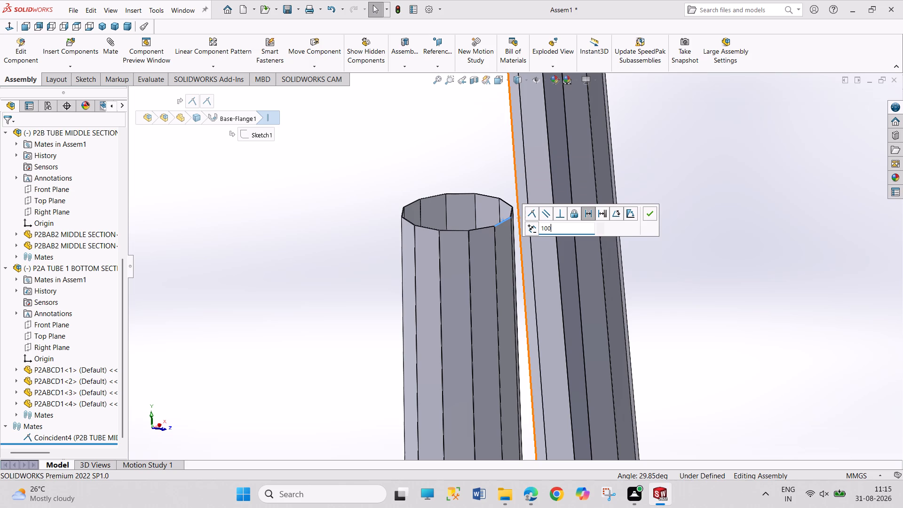
key("Return")
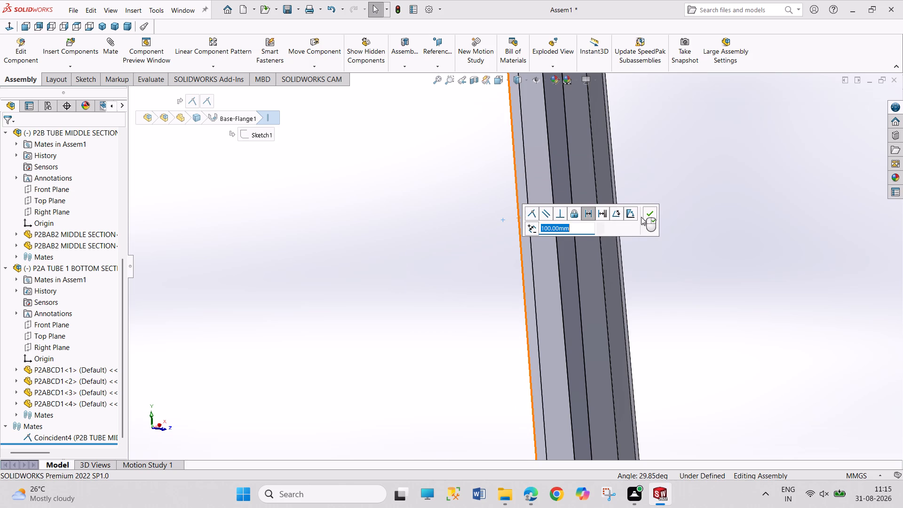
left_click(641, 216)
left_click(645, 215)
Set the new distance mate between the top and middle sections to 200 mm.
scroll(616, 287, "up", 11)
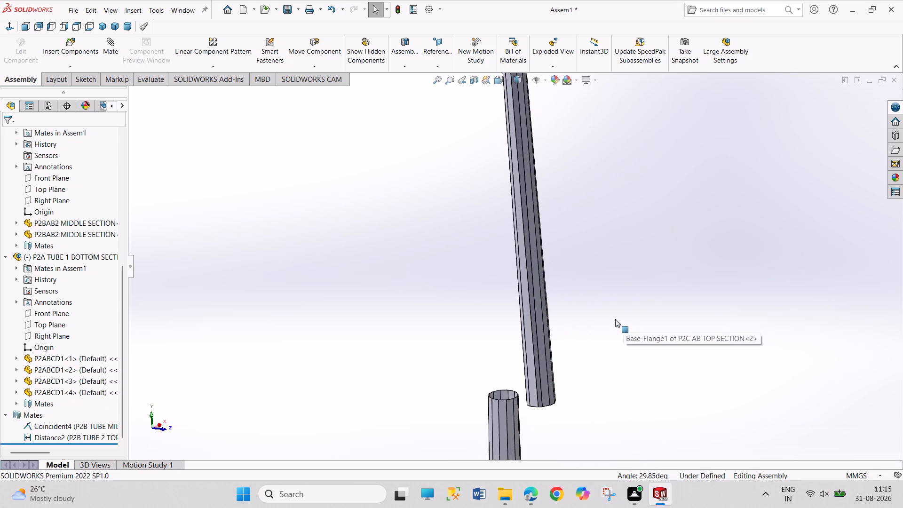
scroll(560, 356, "up", 2)
scroll(525, 337, "down", 7)
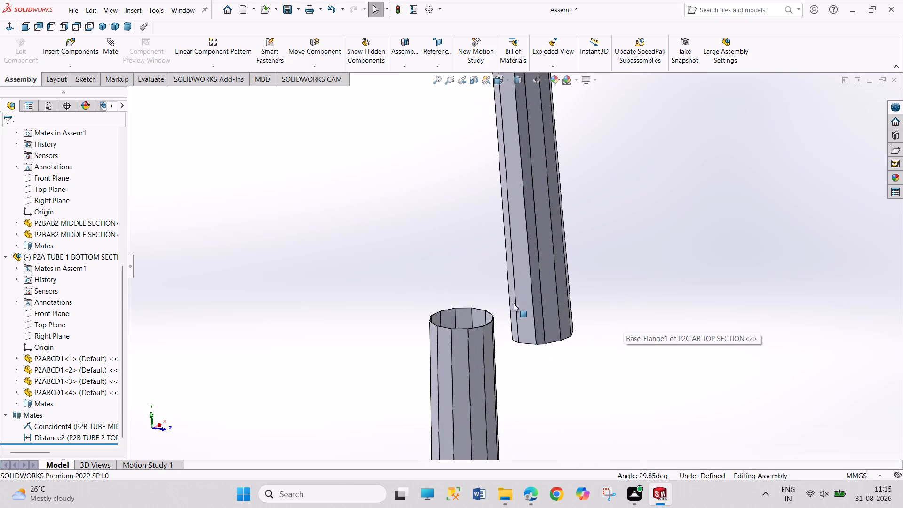
right_click(41, 436)
left_click(49, 276)
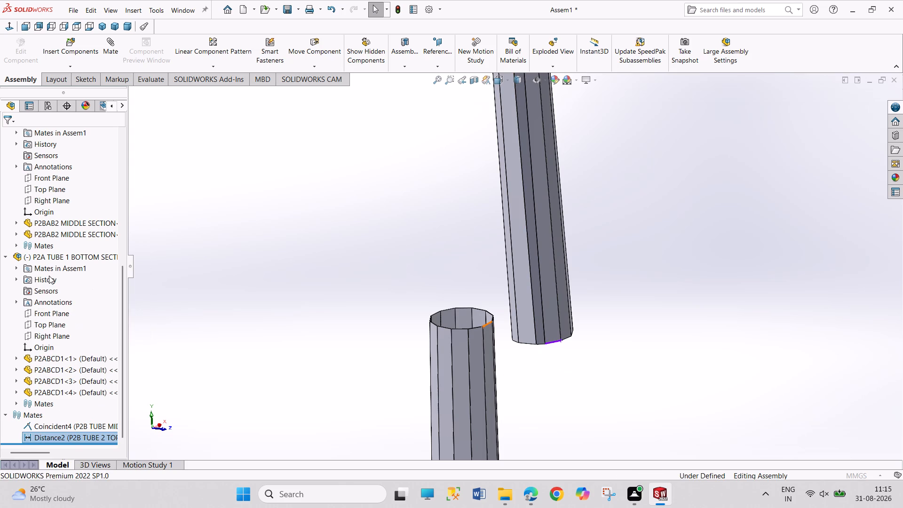
double_click(75, 364)
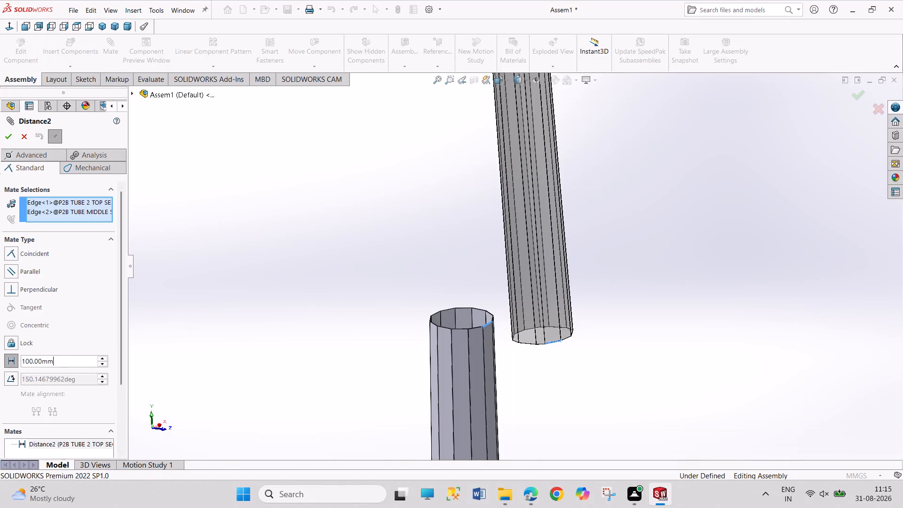
type("200")
key("Return")
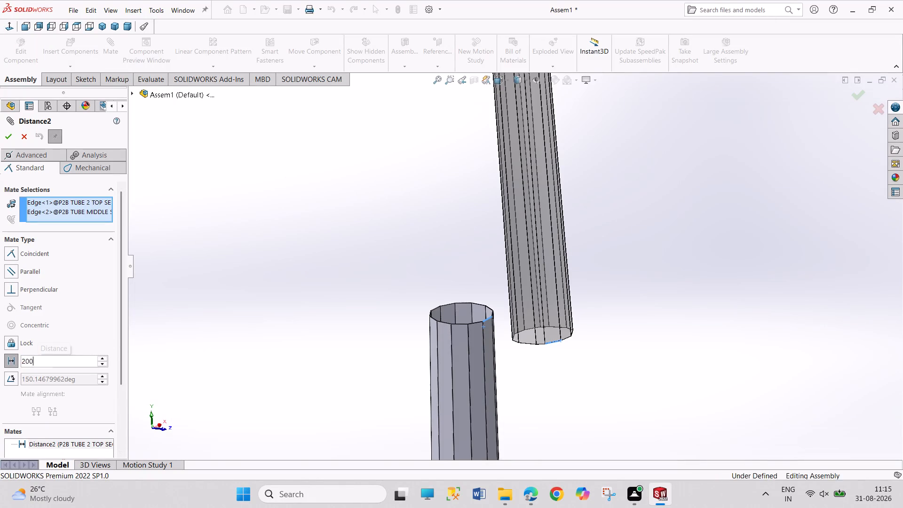
left_click(5, 139)
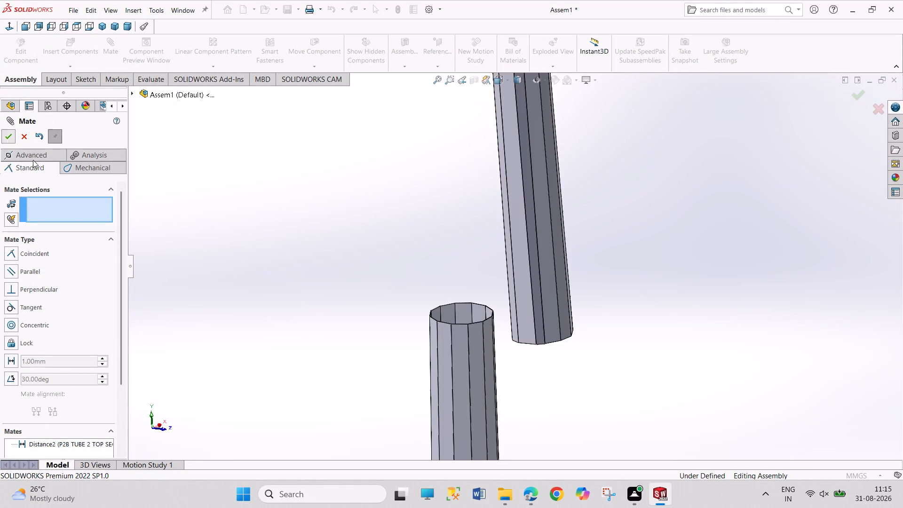
Move the middle section sideways and back to test its freedom under the distance mate.
left_click_drag(445, 391, 536, 396)
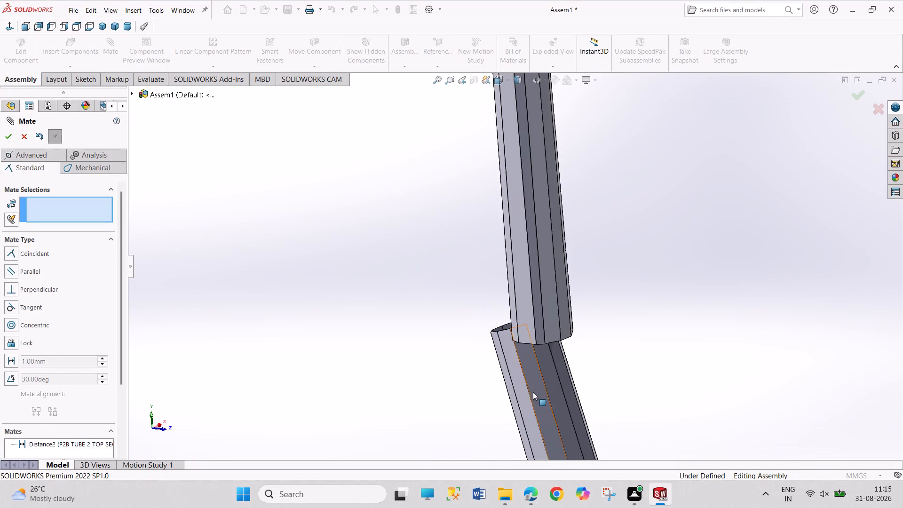
left_click_drag(529, 388, 510, 374)
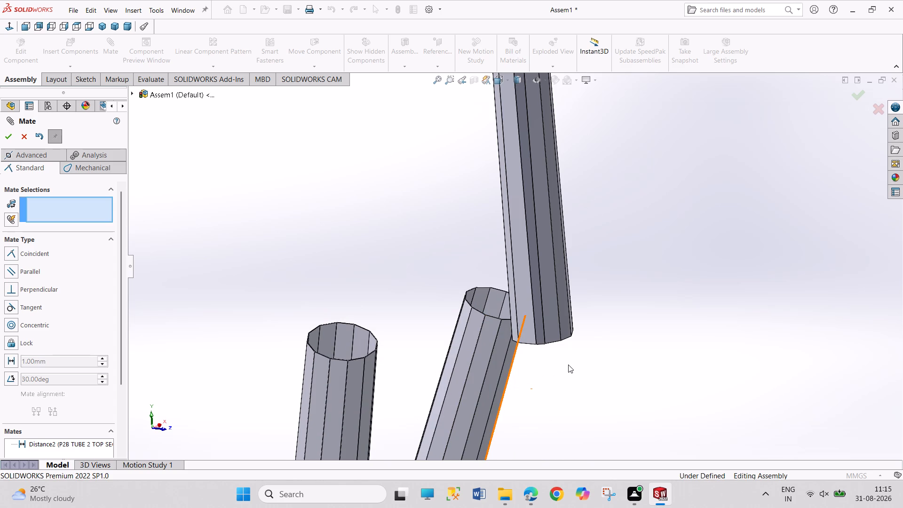
Add a coincident mate between a facet of the top section and a facet of the middle section, and finish mating.
scroll(562, 341, "down", 5)
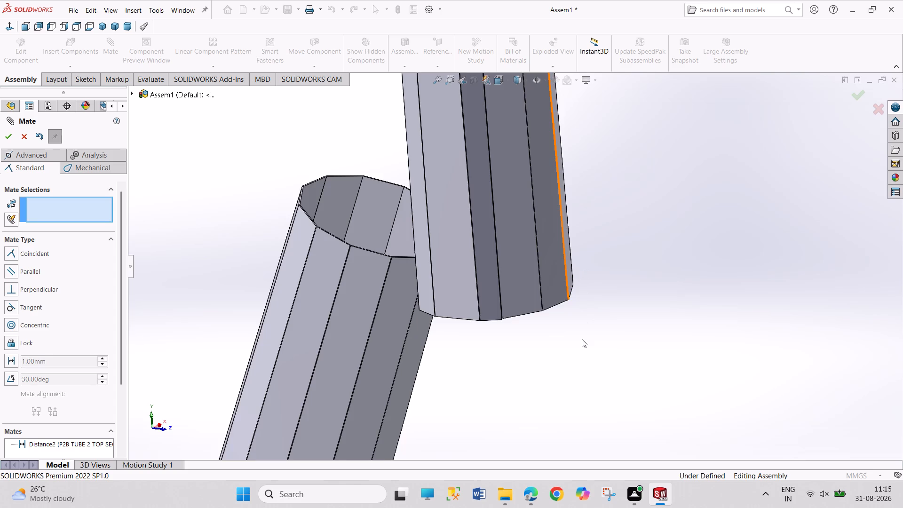
middle_click_drag(579, 338, 563, 171)
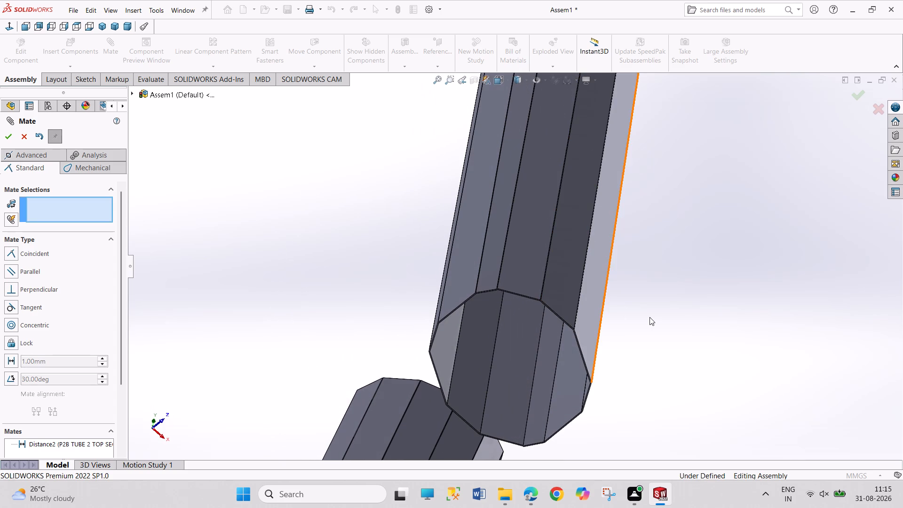
middle_click_drag(650, 317, 652, 240)
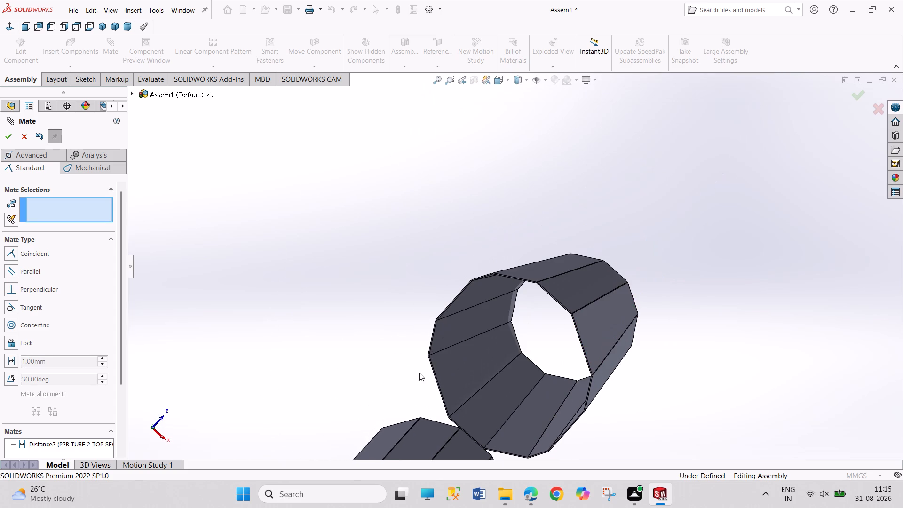
left_click(462, 377)
middle_click_drag(413, 344, 419, 350)
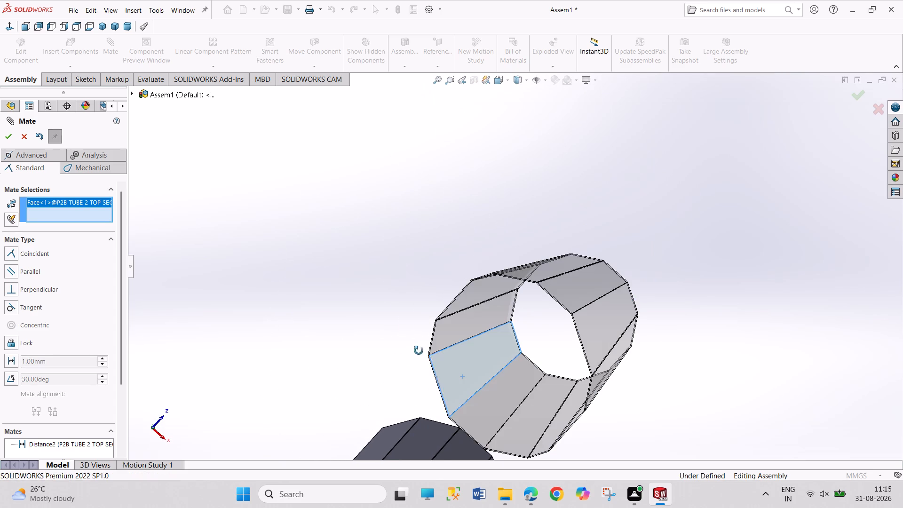
middle_click_drag(419, 350, 433, 389)
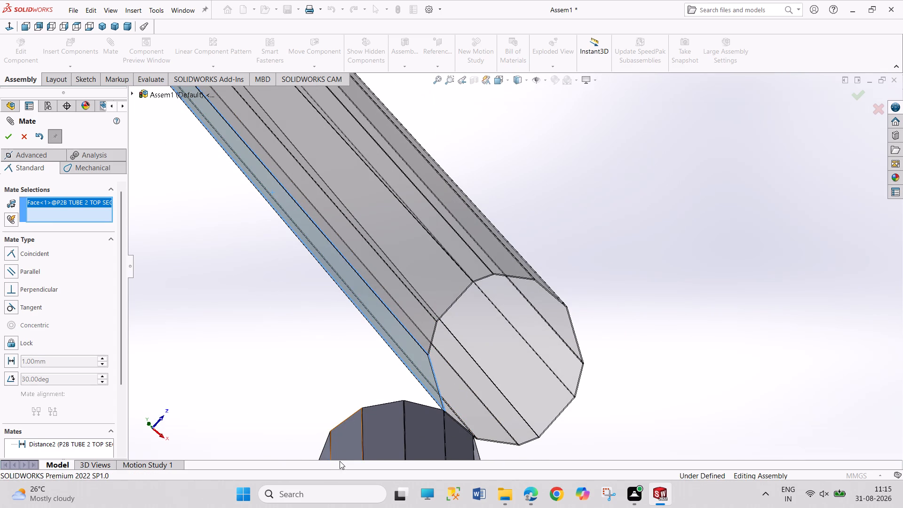
left_click(354, 446, "ctrl")
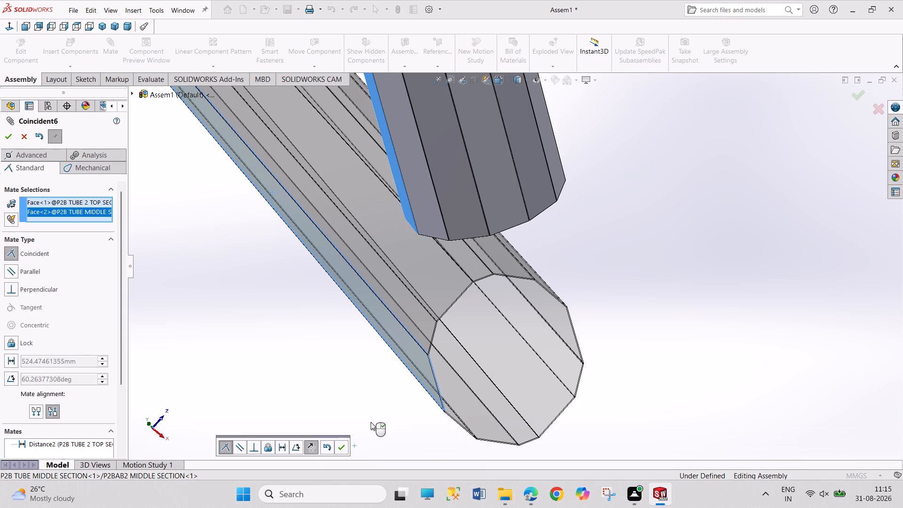
left_click(339, 446)
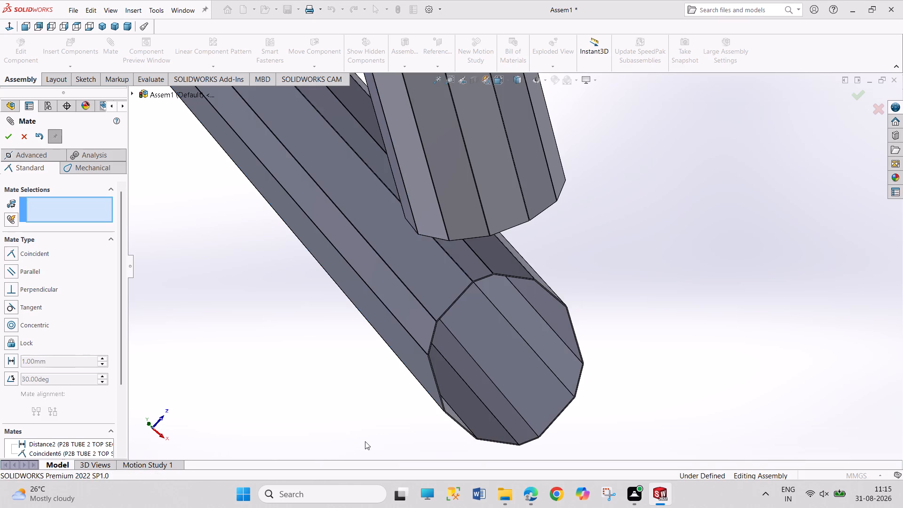
scroll(397, 397, "up", 13)
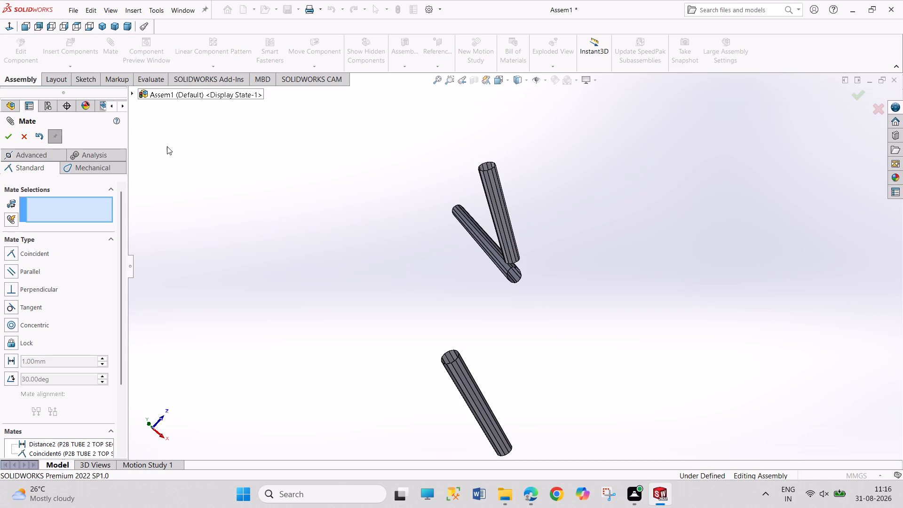
left_click_drag(177, 156, 186, 218)
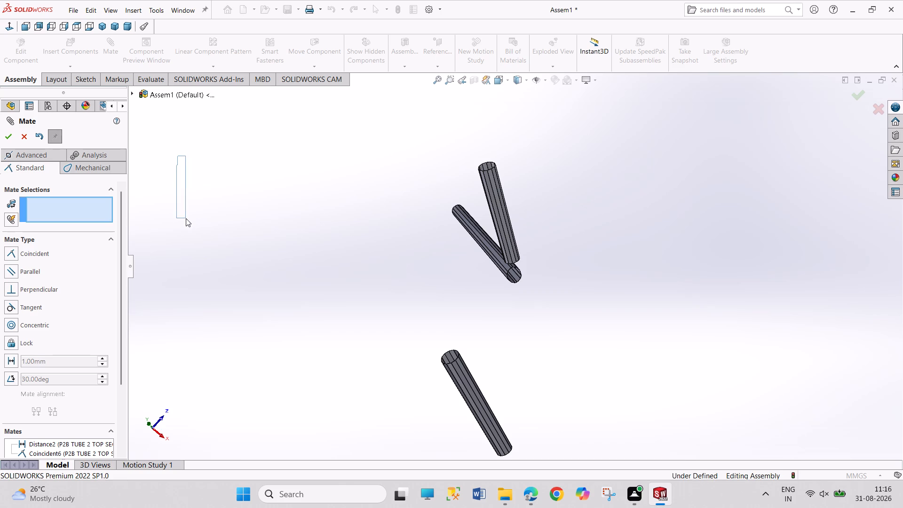
left_click_drag(186, 218, 186, 220)
left_click(27, 142)
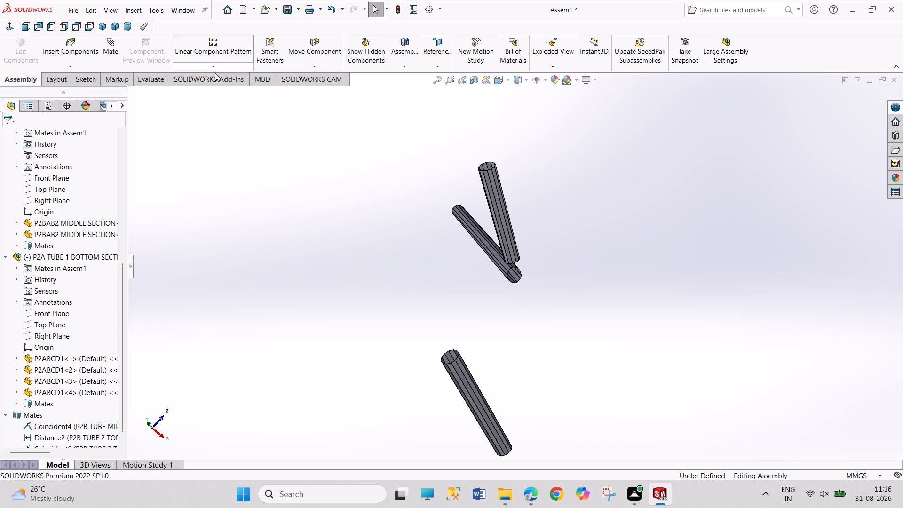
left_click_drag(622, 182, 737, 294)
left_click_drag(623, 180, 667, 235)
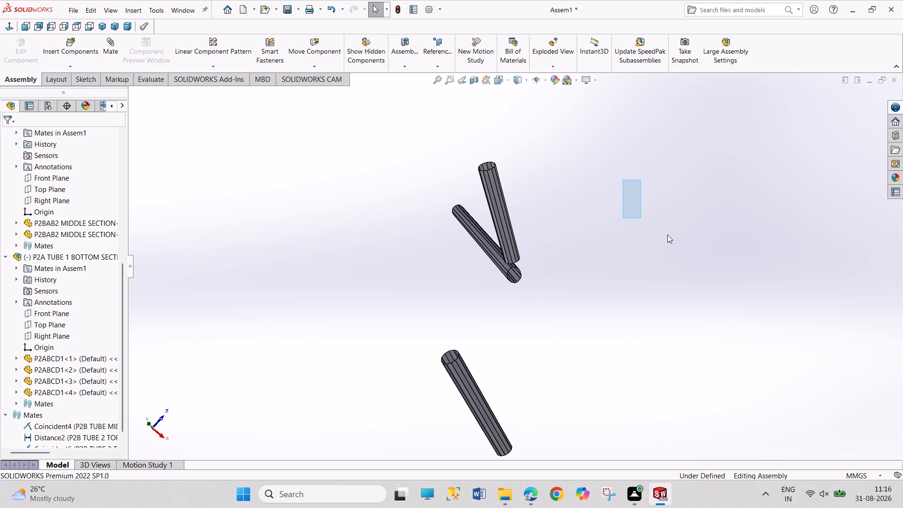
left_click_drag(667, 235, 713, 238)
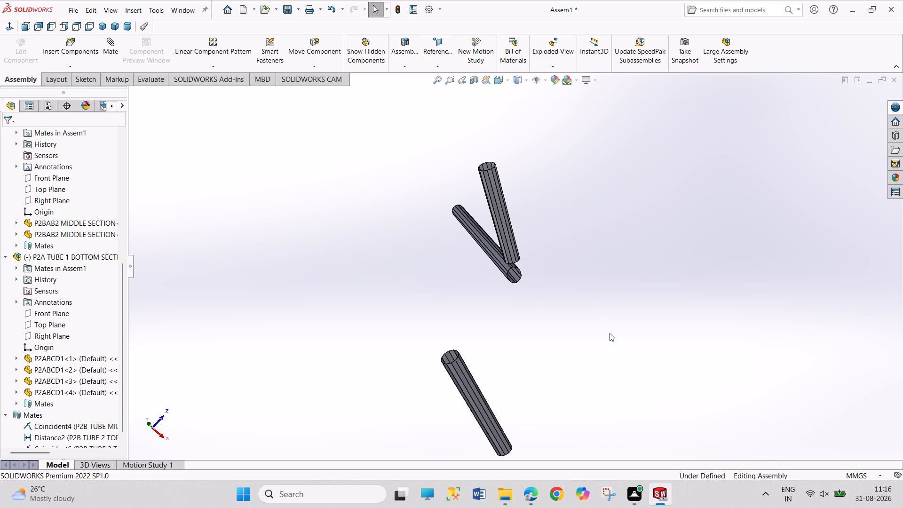
Switch to the PDF in Edge and examine the pole elevation and the bottom, middle and top section assembly sheets.
left_click(535, 494)
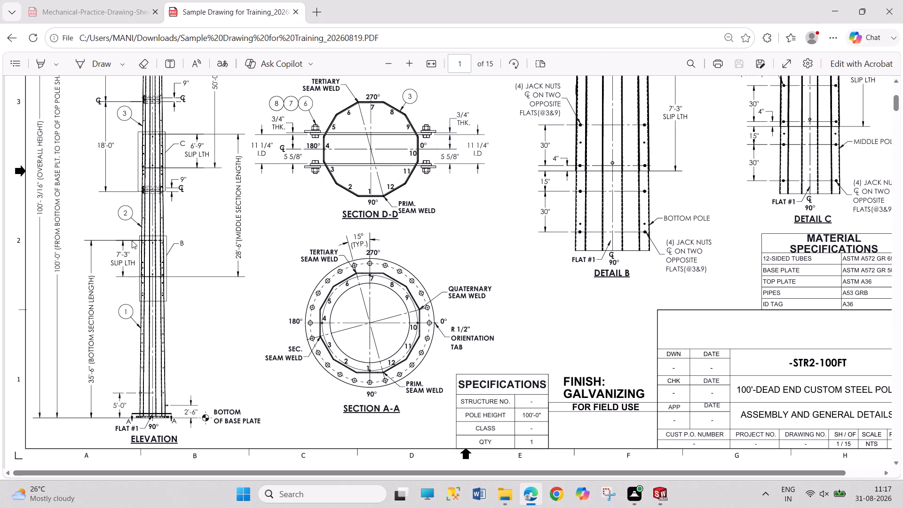
scroll(195, 233, "up", 1)
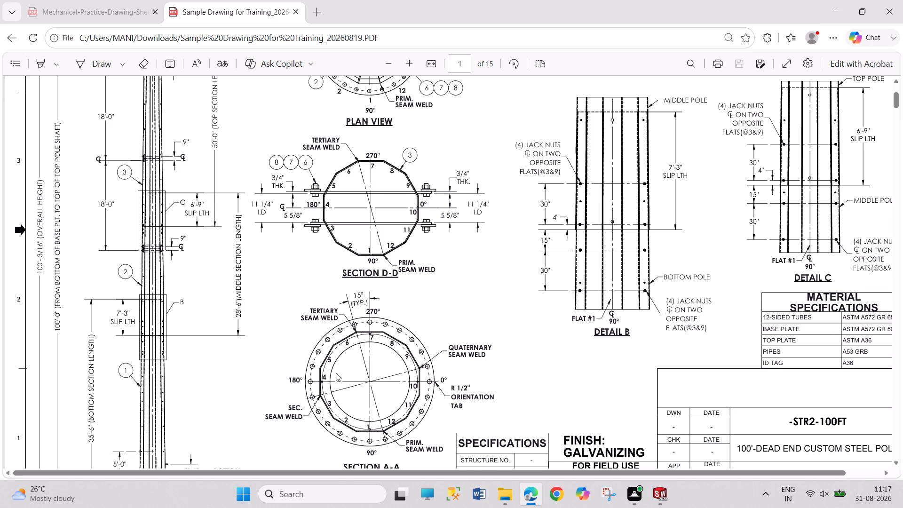
scroll(336, 373, "down", 13)
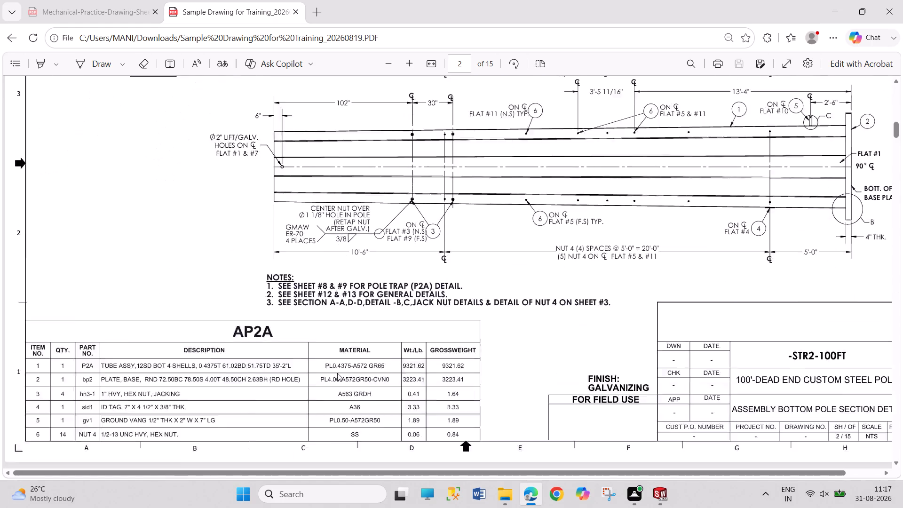
scroll(337, 373, "down", 16)
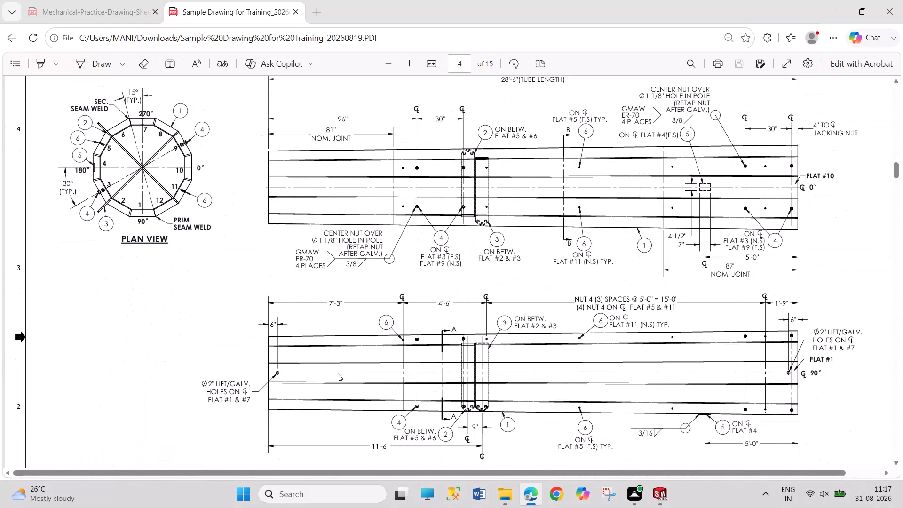
scroll(338, 373, "down", 12)
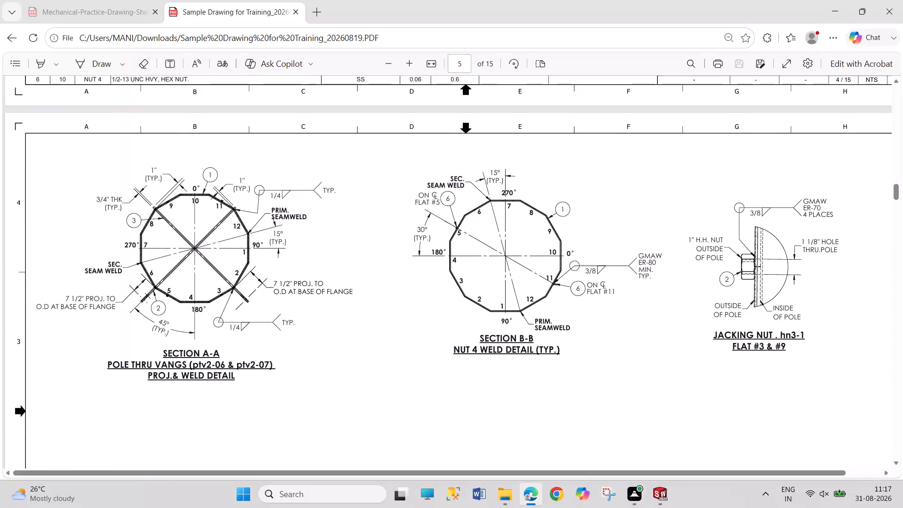
scroll(339, 373, "down", 8)
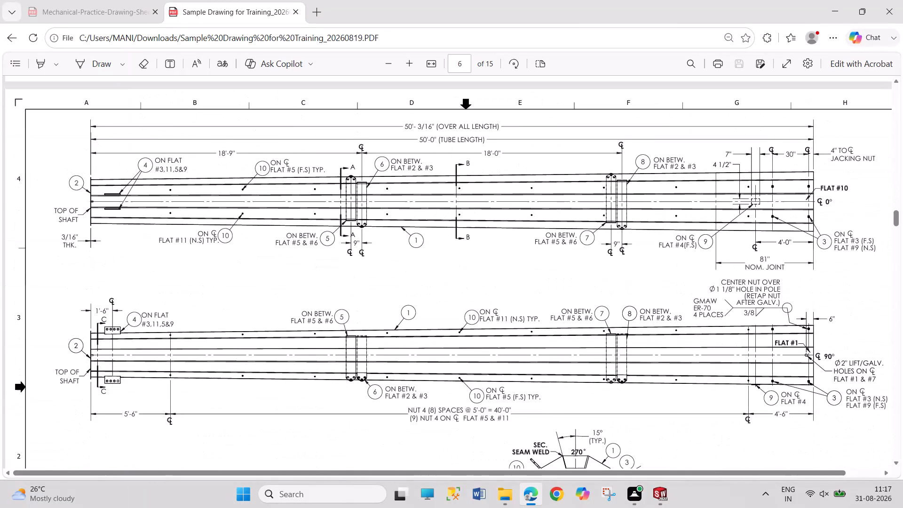
scroll(339, 373, "up", 1)
scroll(339, 373, "down", 7)
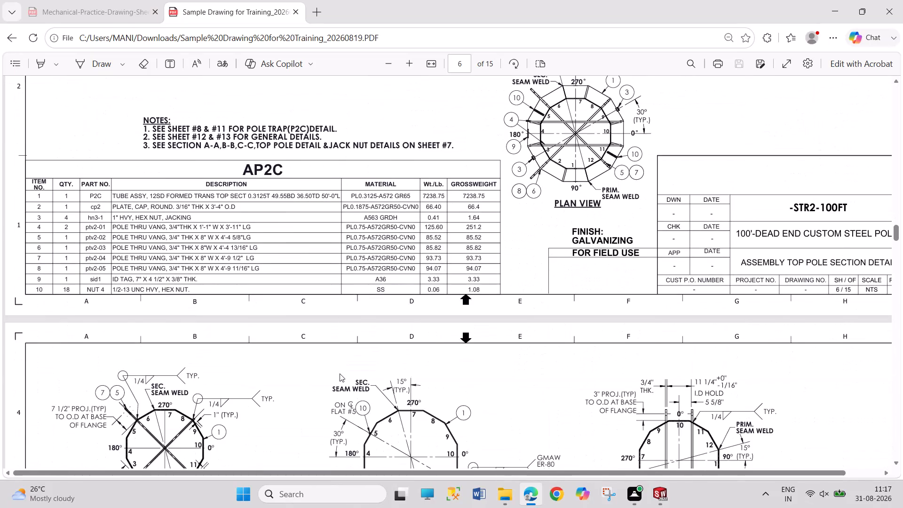
Examine the vang, seam weld, tube flat pattern and general detail sheets of the pole drawing, up to sheet 12.
scroll(340, 373, "down", 7)
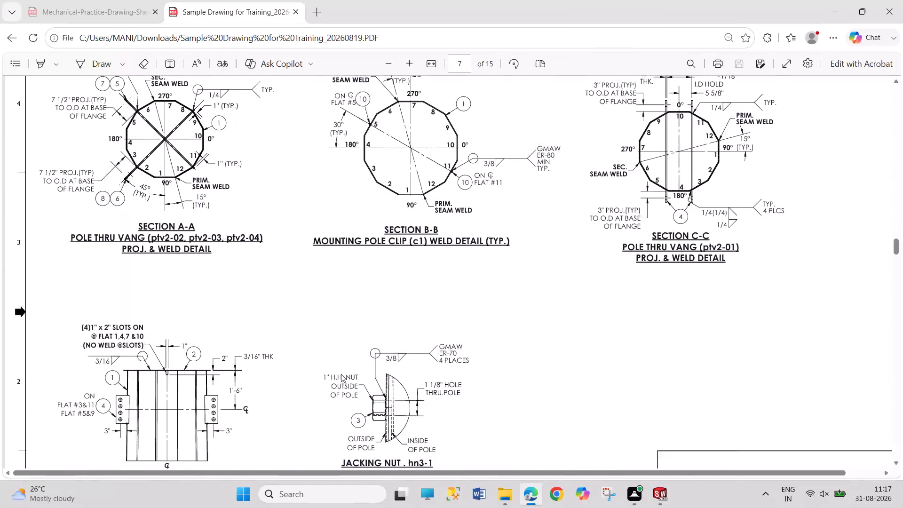
scroll(341, 374, "down", 12)
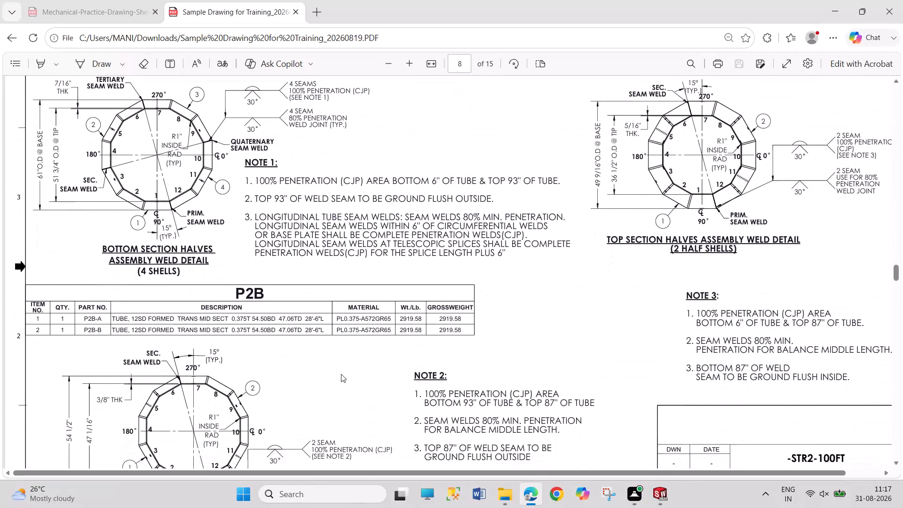
scroll(341, 374, "down", 11)
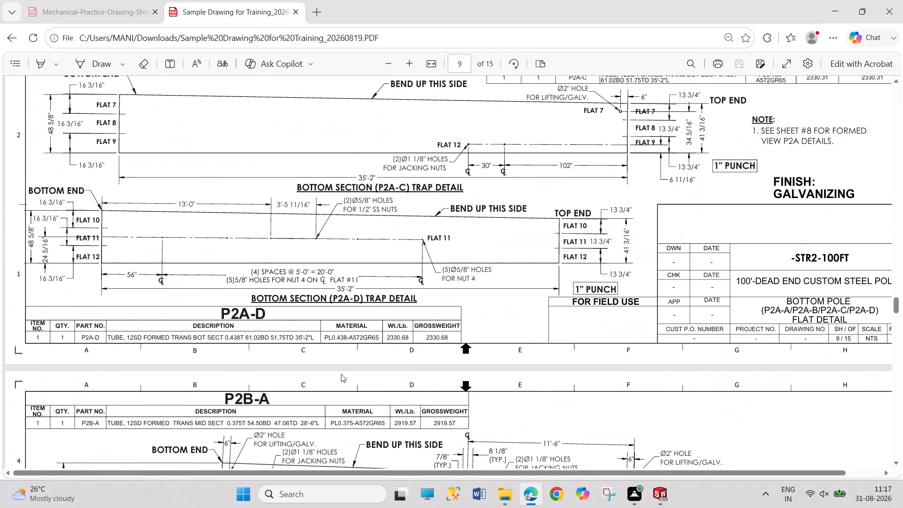
scroll(341, 374, "down", 11)
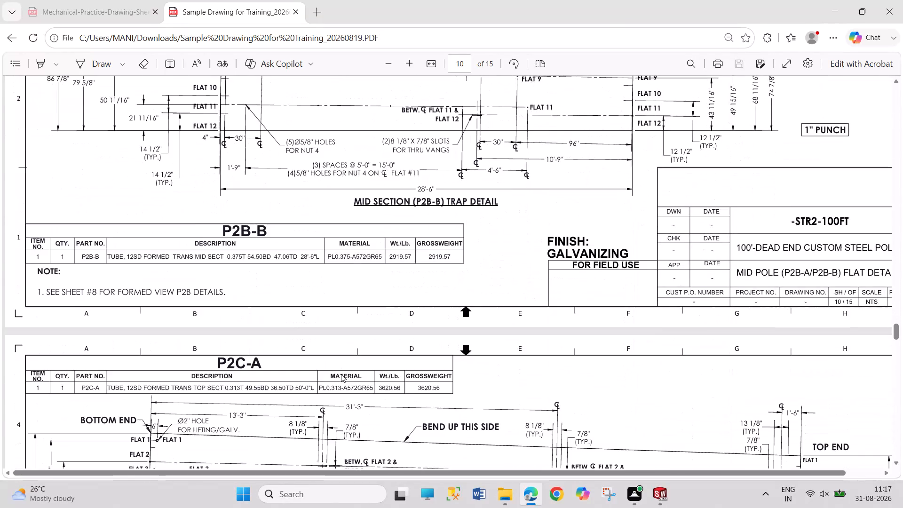
scroll(341, 374, "down", 3)
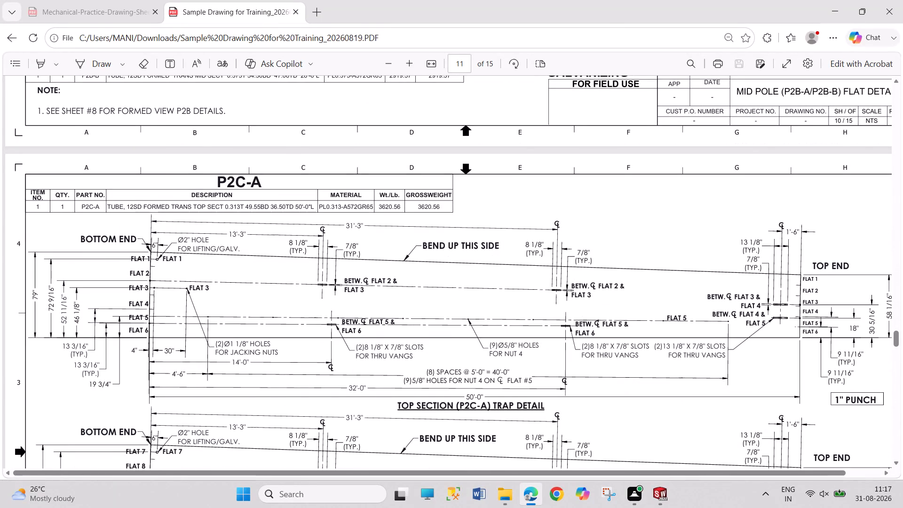
scroll(401, 348, "down", 12)
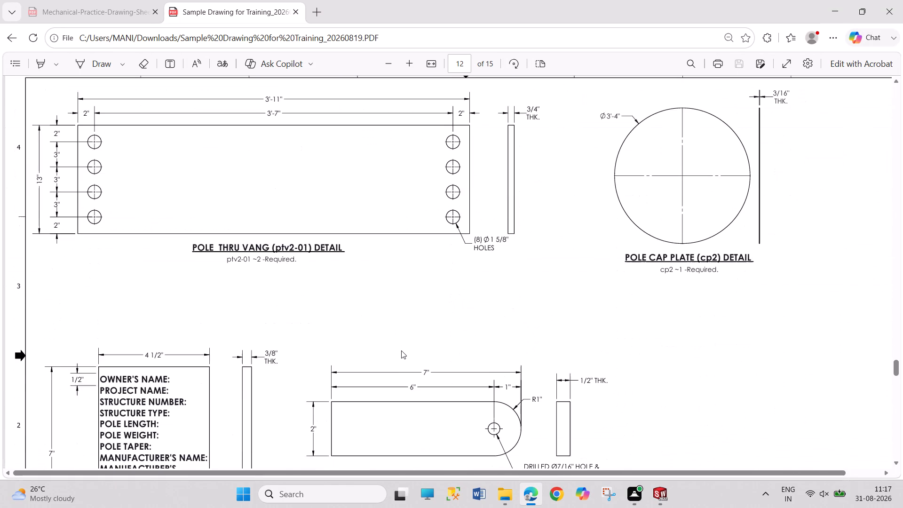
scroll(401, 350, "up", 1)
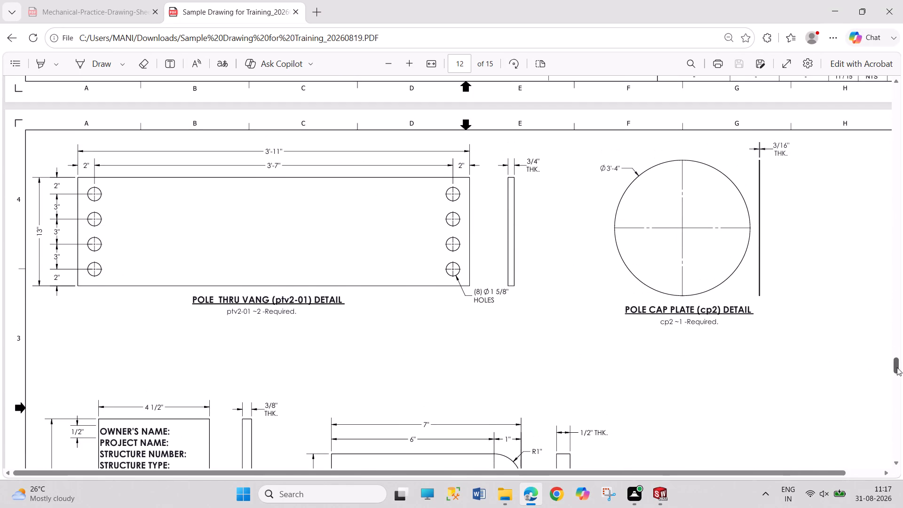
Return to sheet 1 of the pole drawing and review the E2 parts table.
left_click_drag(897, 368, 897, 53)
right_click_drag(897, 191, 897, 83)
left_click(495, 173)
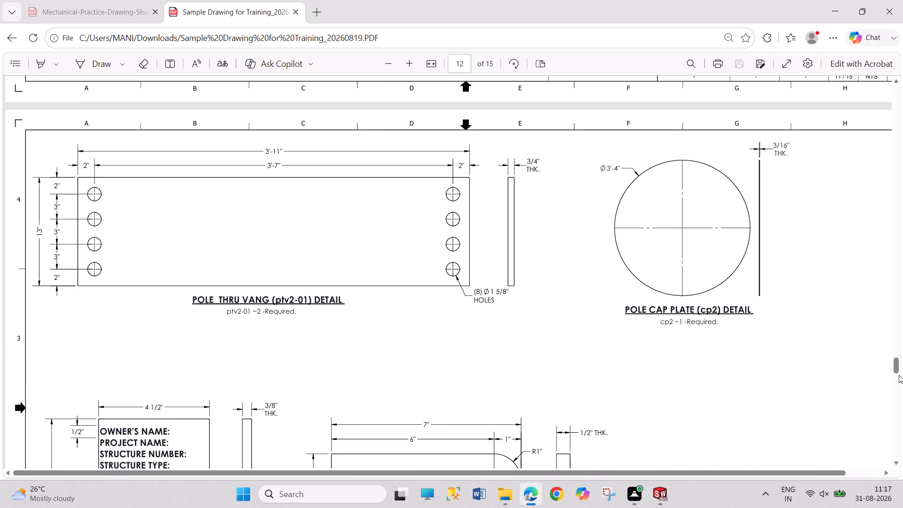
left_click_drag(899, 374, 890, 138)
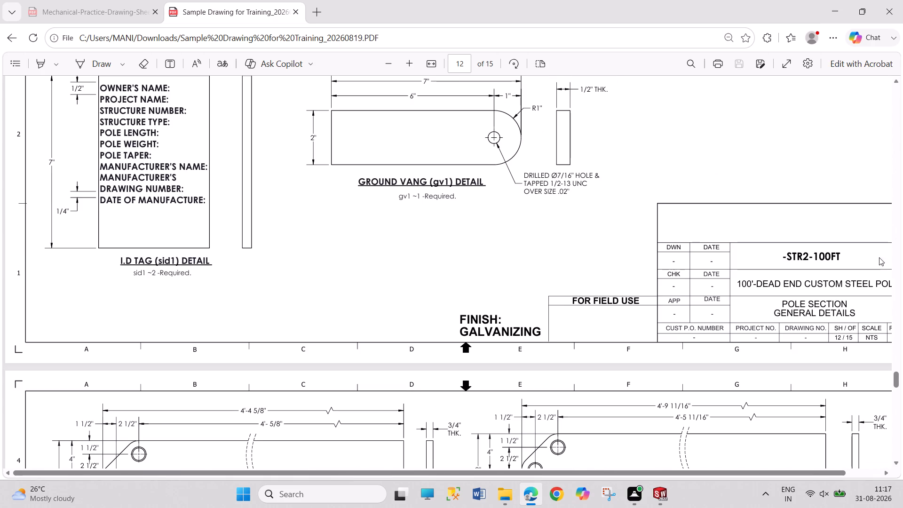
left_click_drag(896, 381, 888, 201)
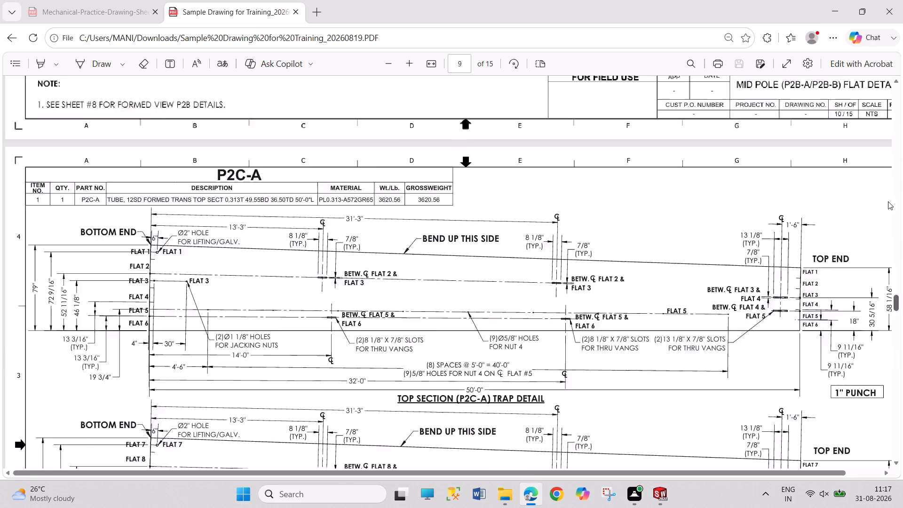
left_click_drag(888, 201, 888, 89)
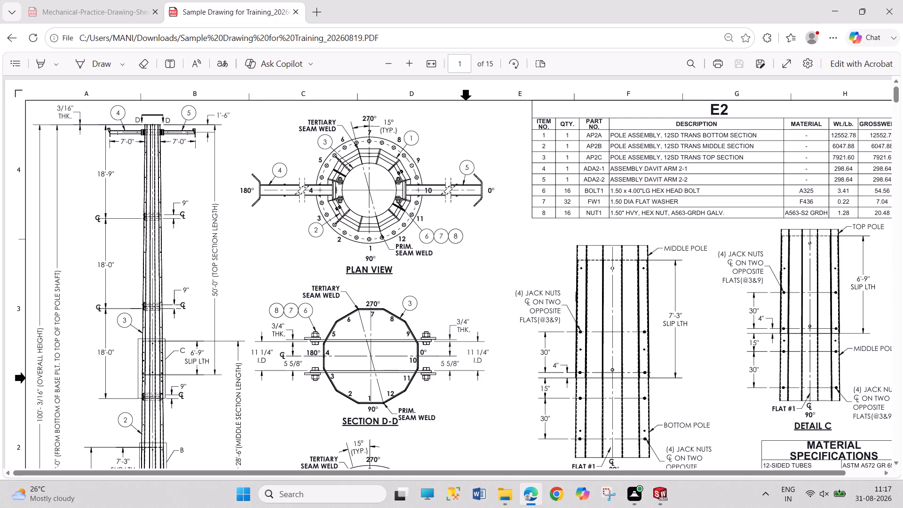
left_click_drag(728, 111, 681, 113)
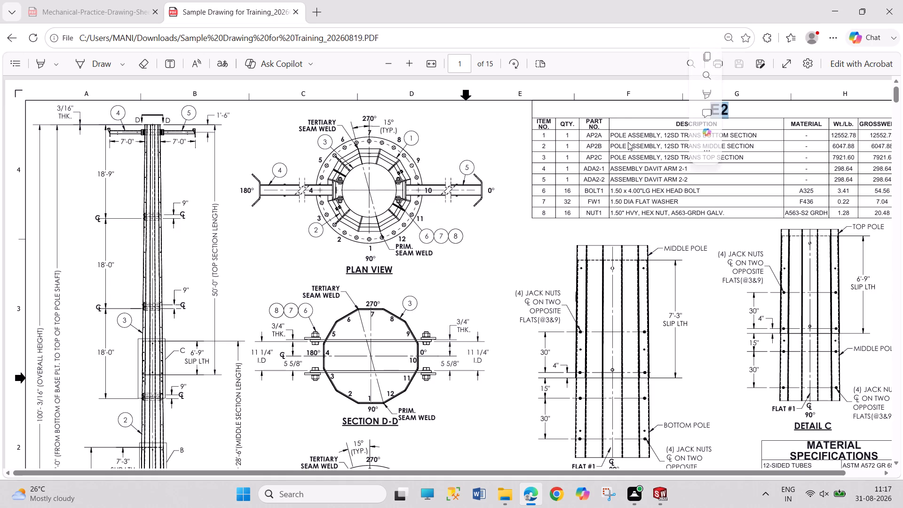
left_click(775, 118)
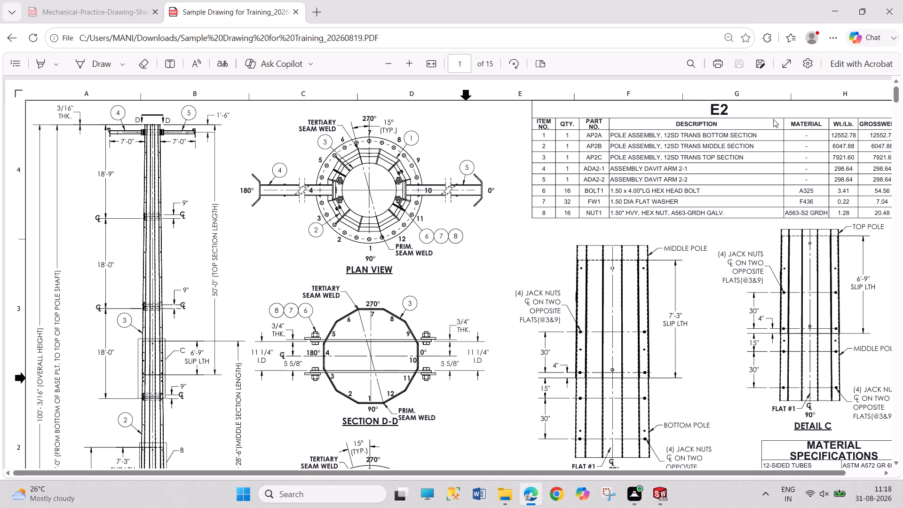
View the mechanical practice drawing of the ball-ended rod.
left_click(67, 0)
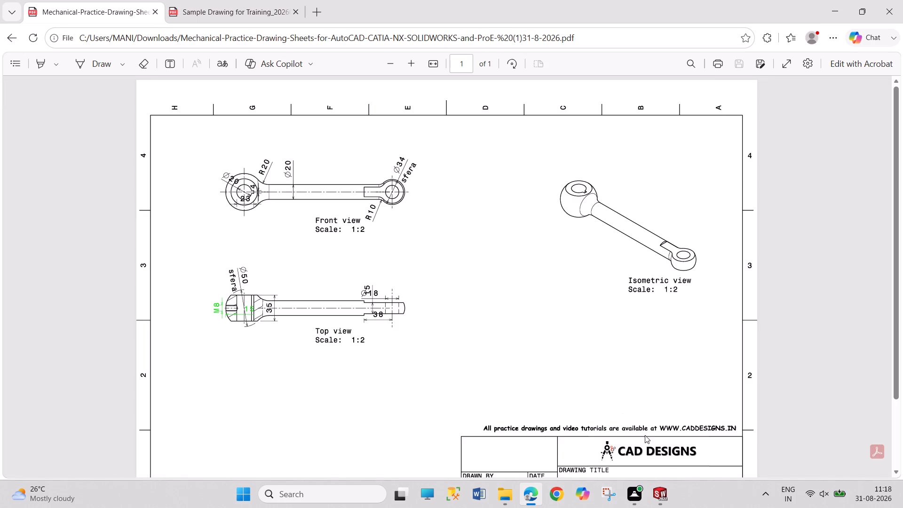
In SOLIDWORKS, close the Assem1 pole assembly without saving, and close the P2B TUBE 2 TOP SECTION assembly.
left_click(660, 491)
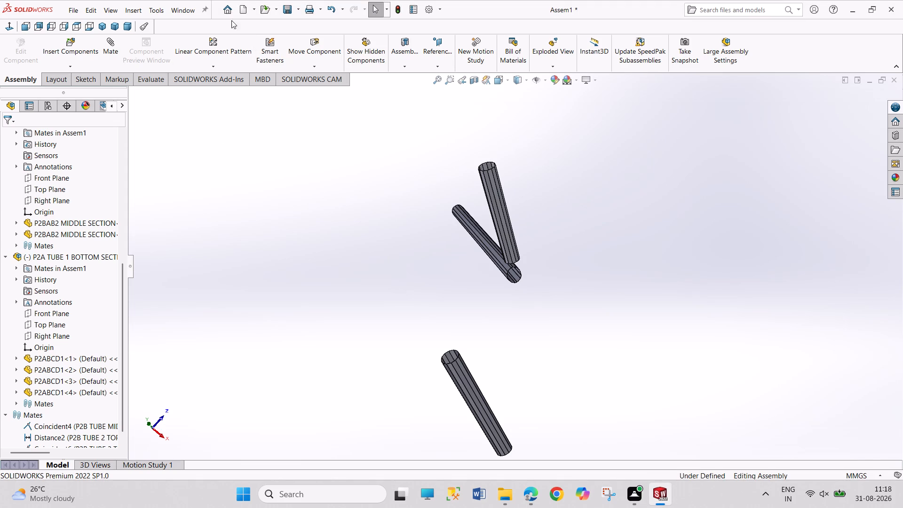
left_click(897, 81)
left_click(481, 271)
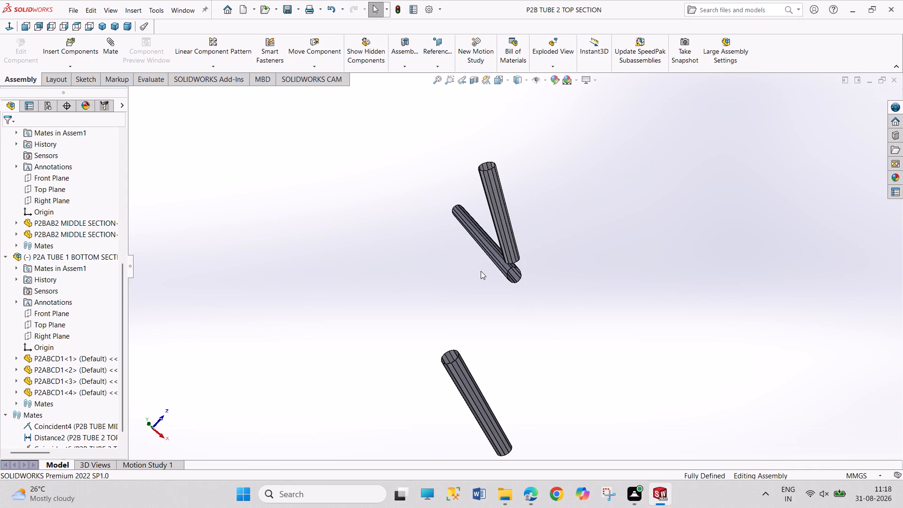
left_click(893, 79)
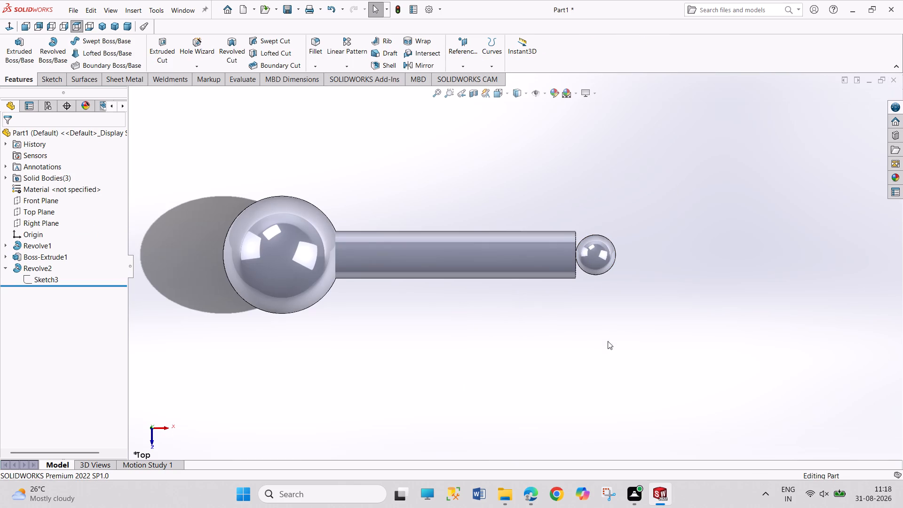
Undo the small end ball's revolve in Part1, along with its half-circle sketch, dimension and relations.
middle_click_drag(591, 307, 568, 231)
scroll(587, 211, "down", 2)
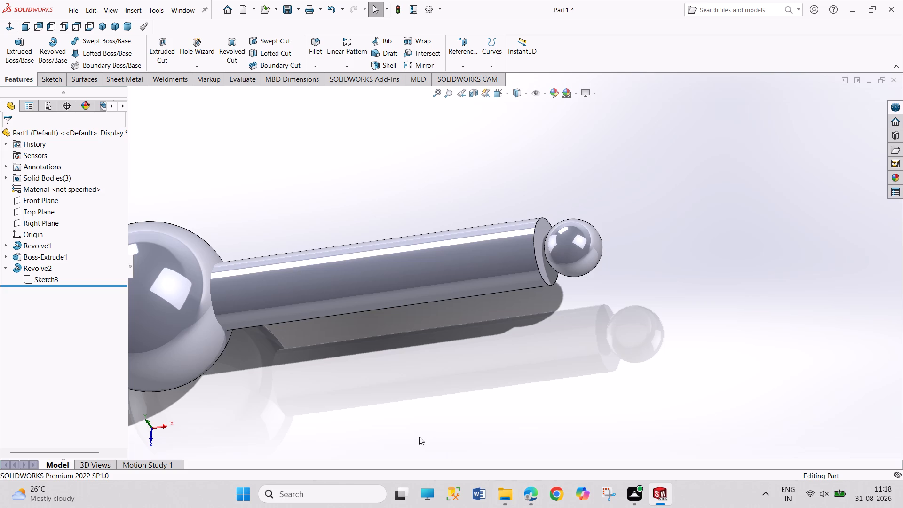
key("ctrl+z")
key("ctrl+z")
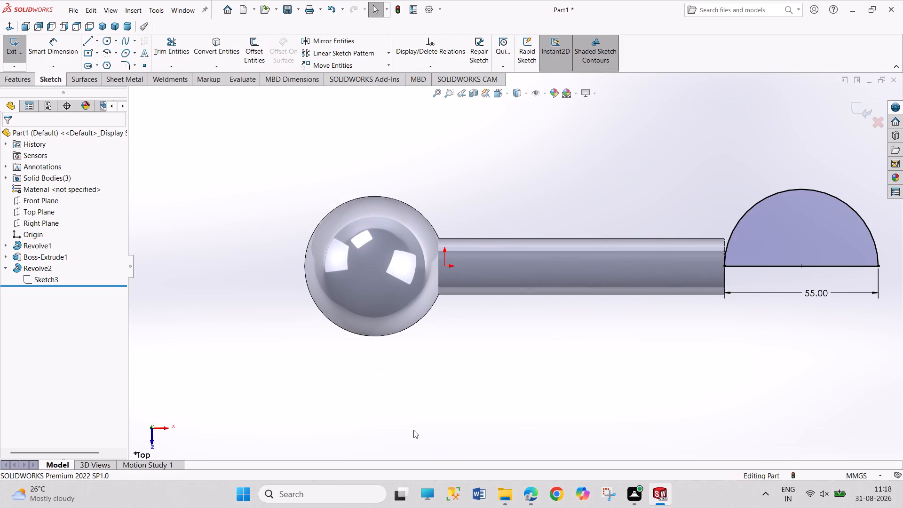
key("ctrl+z")
key("ctrl+z")
key("ctrl+z")
key("ctrl+z")
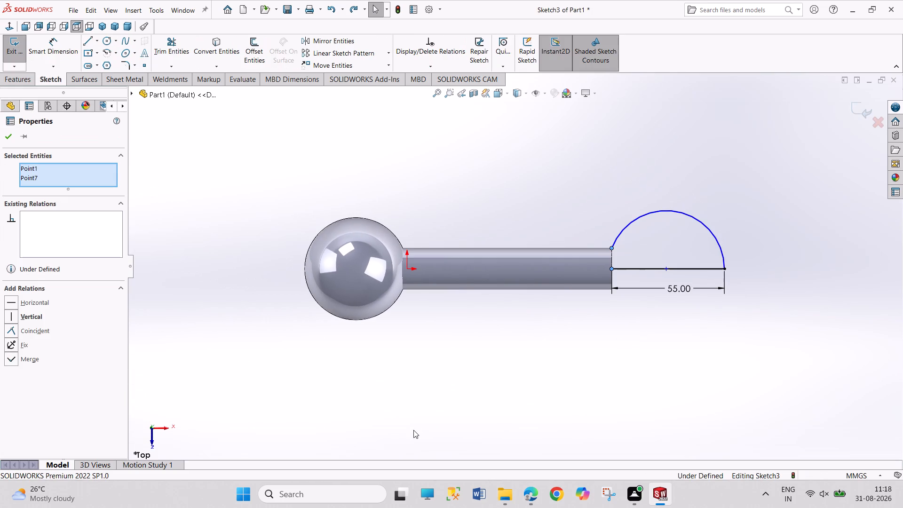
key("ctrl+z")
key("ctrl+z")
key("ctrl+z")
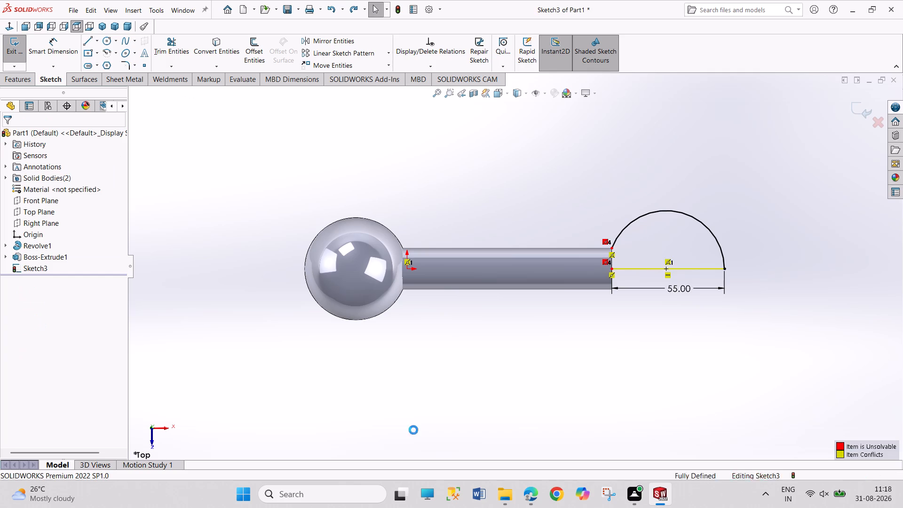
key("ctrl+z")
key("ctrl+z")
key("ctrl+z")
key("ctrl+z")
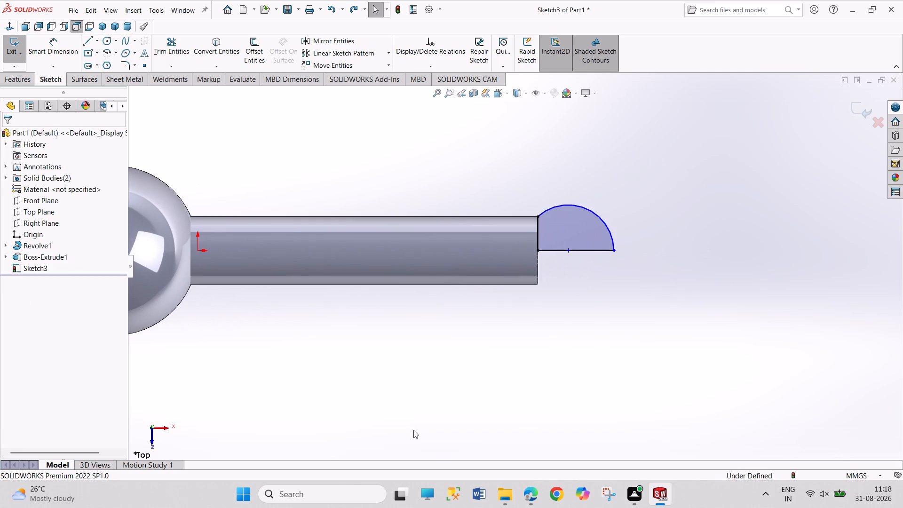
key("ctrl+z")
key("ctrl+z")
key("ctrl+z")
key("ctrl+z")
key("ctrl+z")
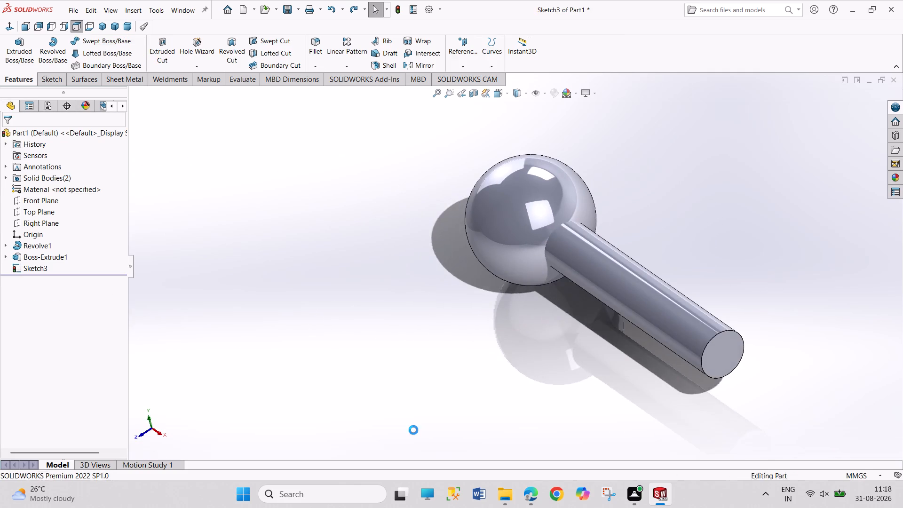
Undo the rod's extrusion and the circle sketch it was built from.
key("ctrl+z")
key("ctrl+z")
key("ctrl+z")
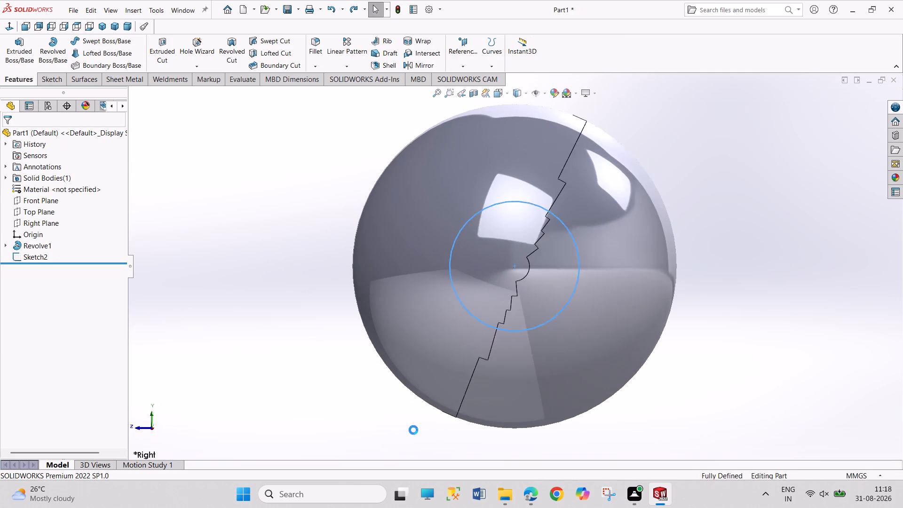
key("ctrl+z")
key("ctrl+z")
key("ctrl+z")
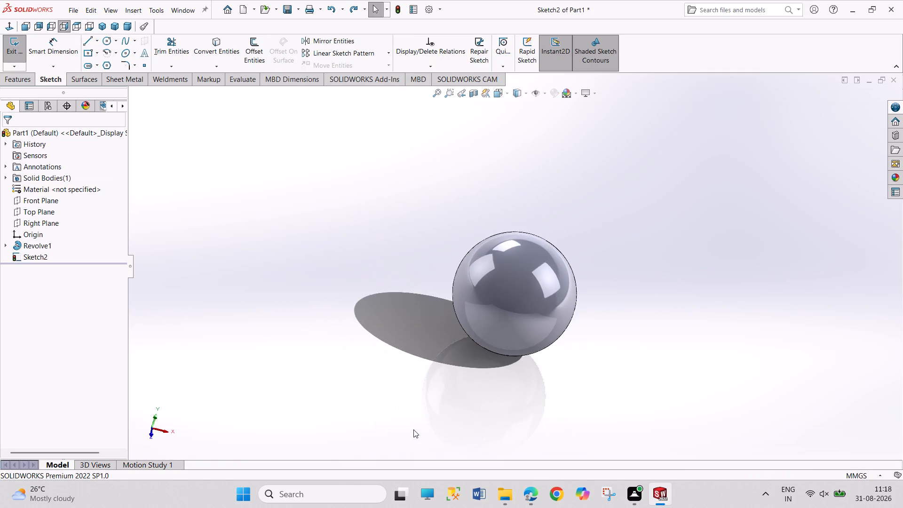
Undo the large ball's revolve, along with the radius dimension and trim that shaped its half-circle profile.
key("ctrl+z")
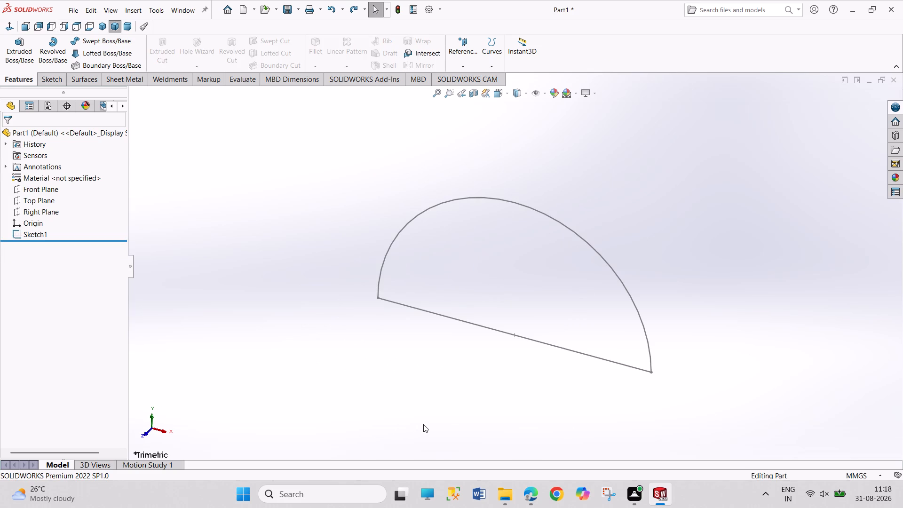
key("ctrl+z")
key("ctrl+z")
key("ctrl+z")
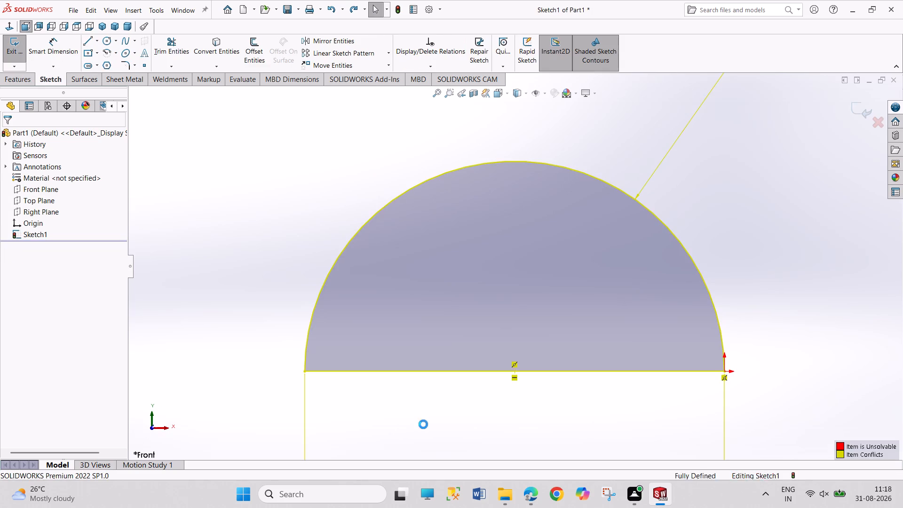
key("ctrl+z")
key("z")
key("ctrl+z")
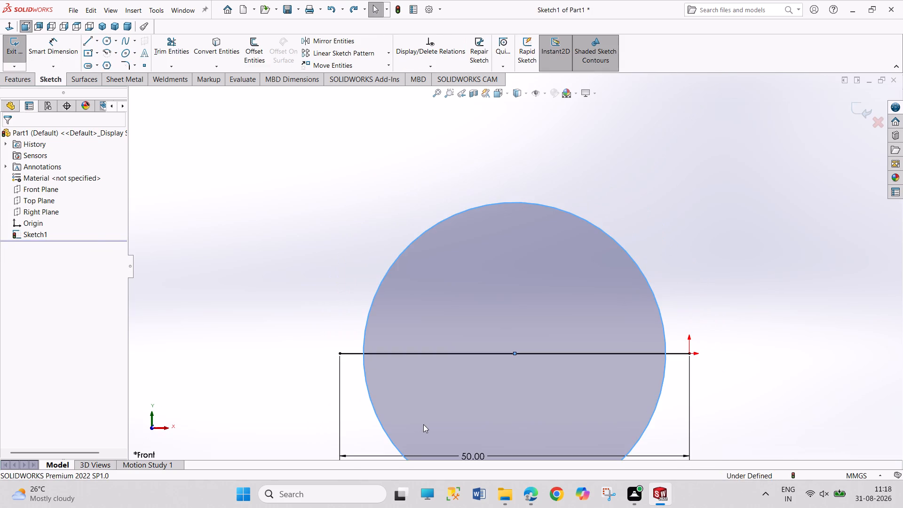
Undo the profile's remaining circle, lines and linear dimensions, and leave the emptied Sketch1.
key("ctrl+z")
key("ctrl+z")
key("ctrl+z")
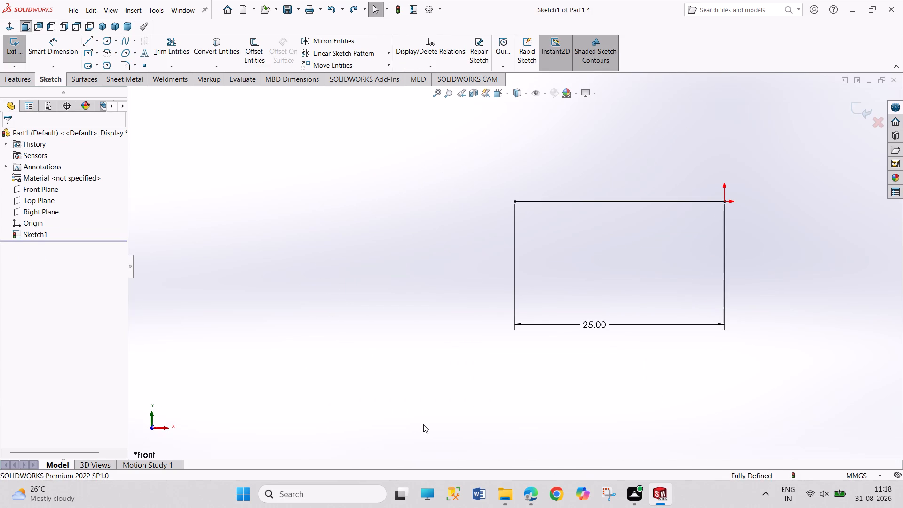
key("ctrl+z")
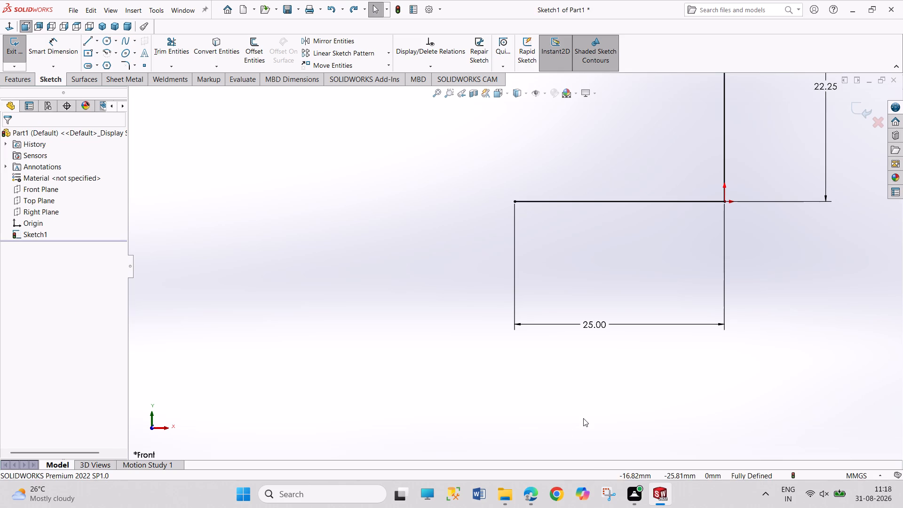
key("ctrl+z")
key("ctrl+z")
key("ctrl+z")
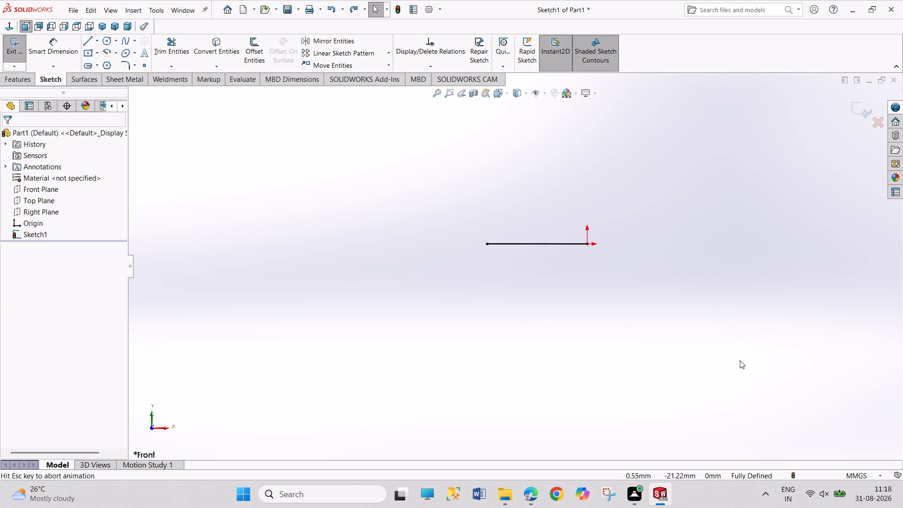
key("ctrl+z")
key("ctrl+z")
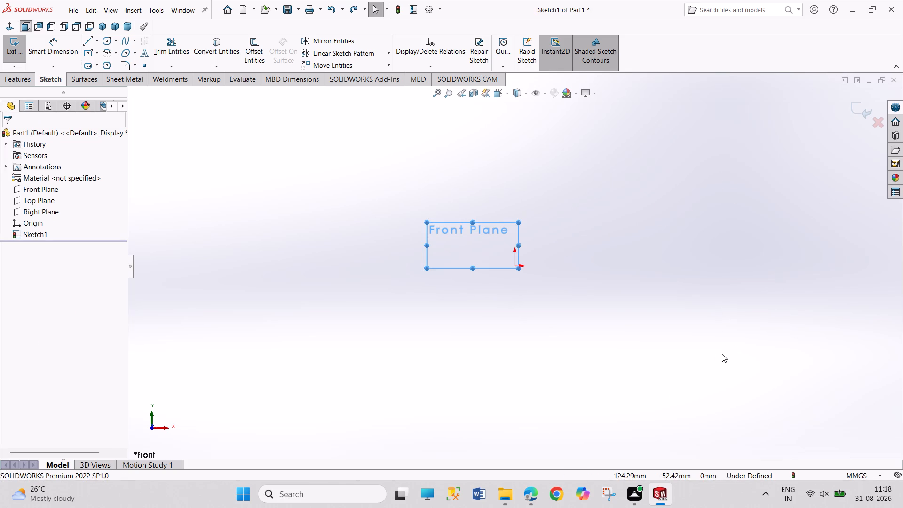
left_click_drag(615, 310, 671, 382)
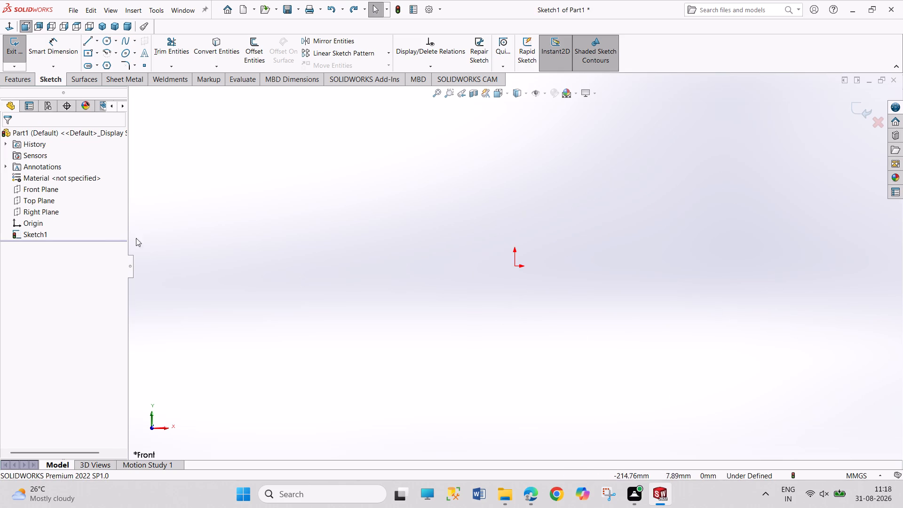
left_click(35, 184)
left_click(41, 169)
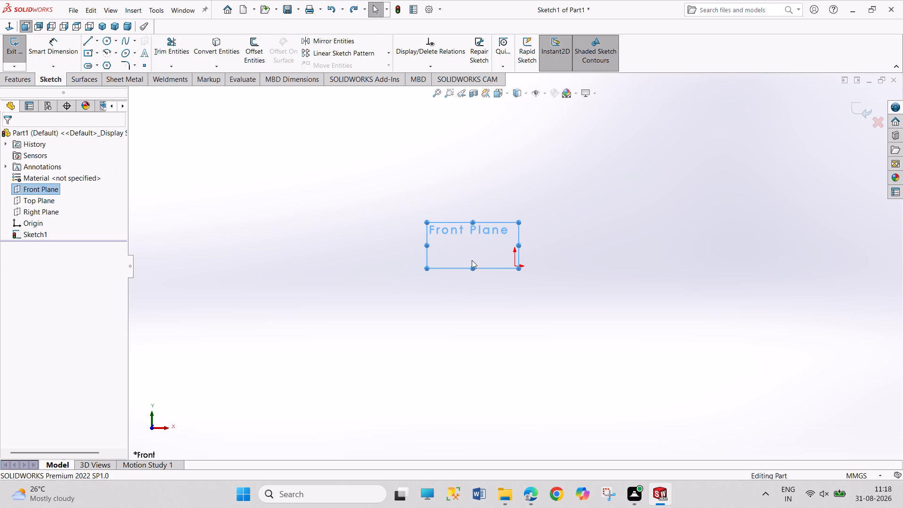
left_click_drag(583, 255, 608, 305)
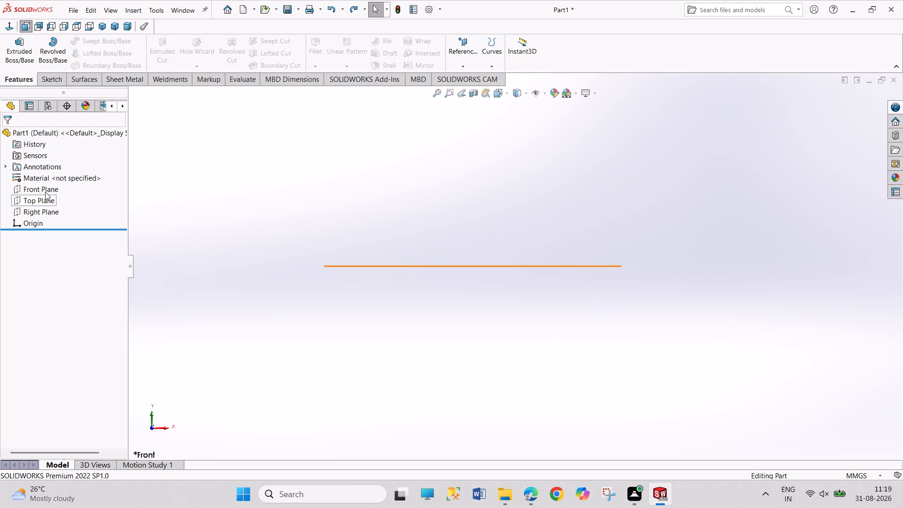
On the Front Plane, sketch a horizontal line about 133 mm from the origin, continued by a half-circle arc of about 26 mm radius.
left_click(45, 192)
left_click(55, 182)
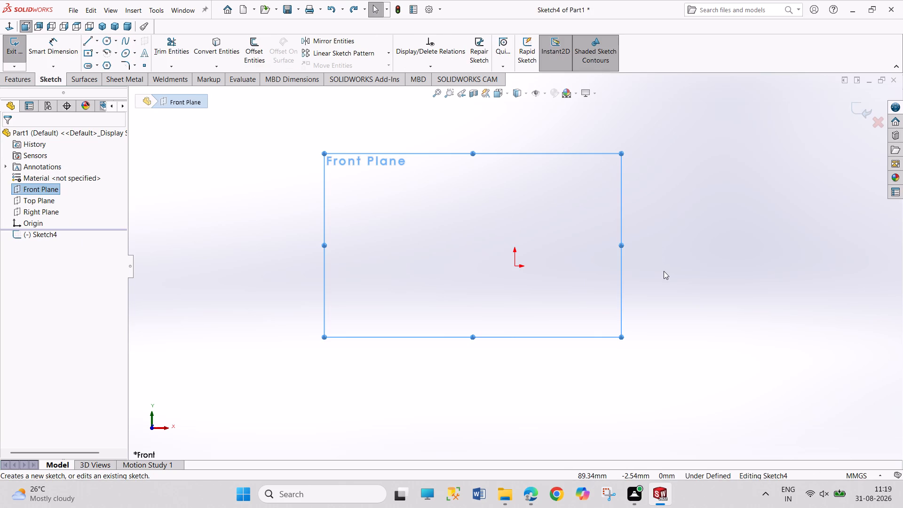
scroll(664, 271, "up", 3)
scroll(637, 275, "down", 2)
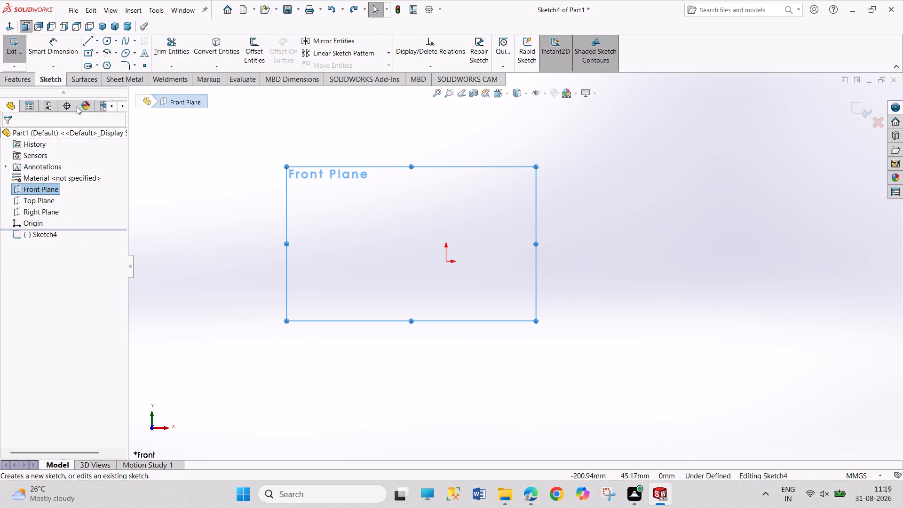
left_click(85, 43)
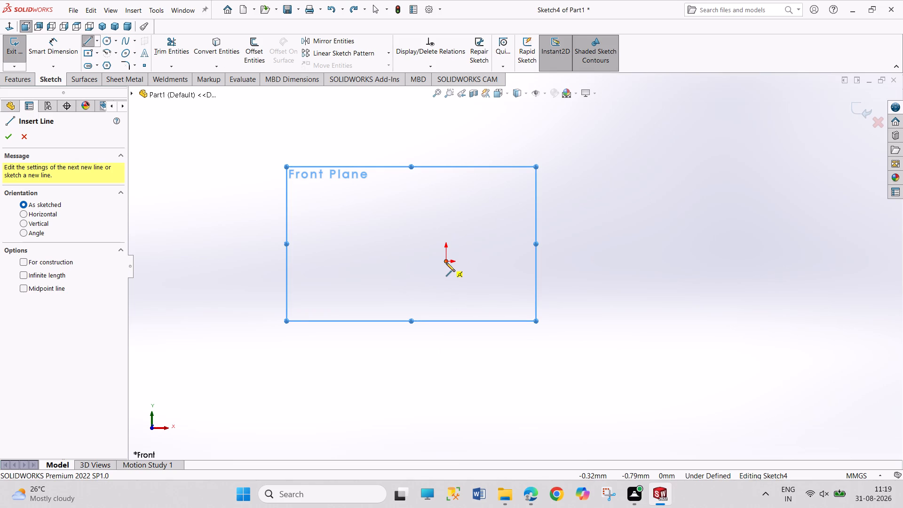
left_click(446, 262)
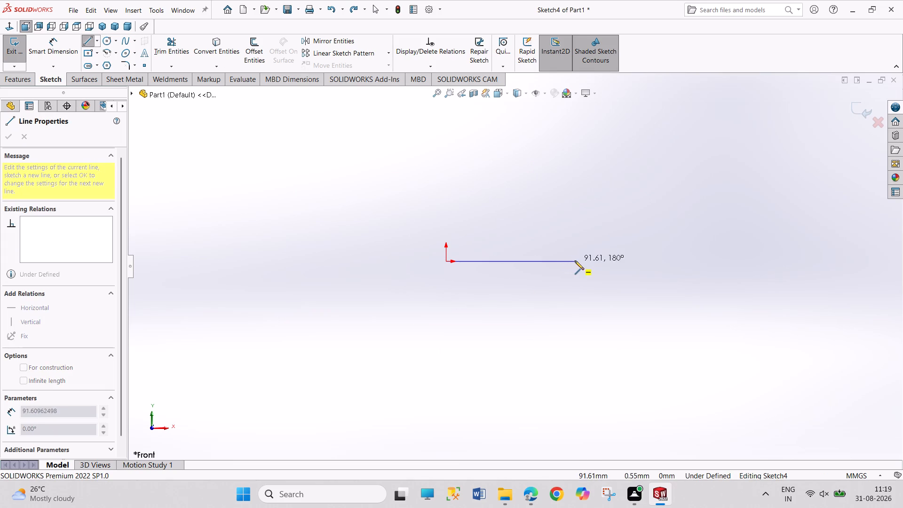
left_click(633, 260)
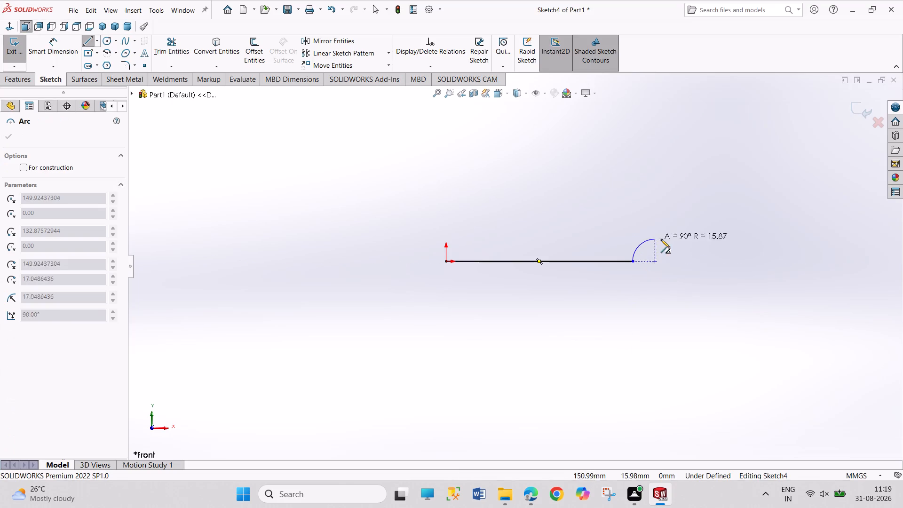
left_click(707, 261)
right_click(727, 225)
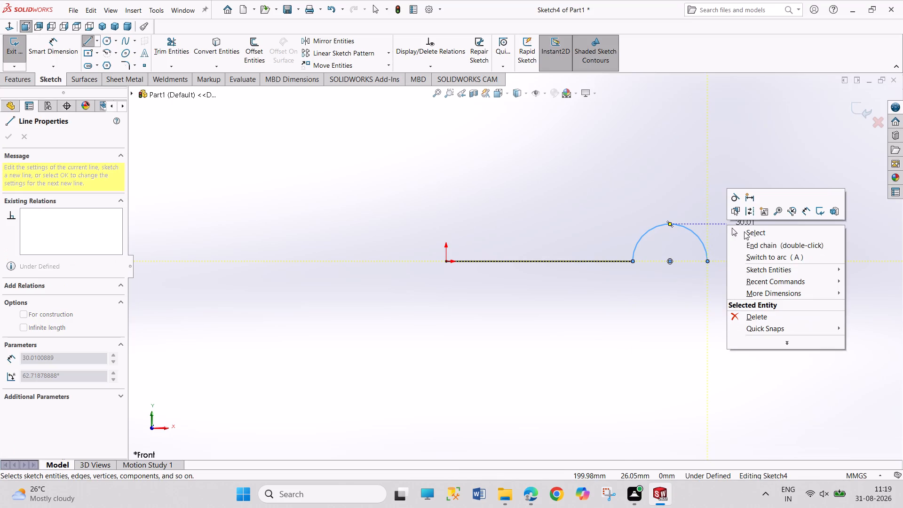
left_click(744, 231)
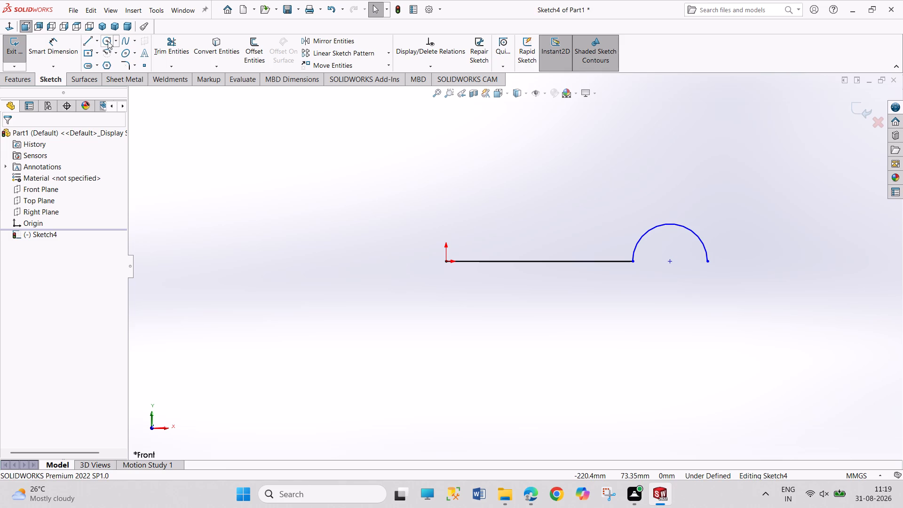
Sketch a circle of about 34 mm radius on the line's axis, on the side opposite the arc and reaching the origin.
left_click(106, 40)
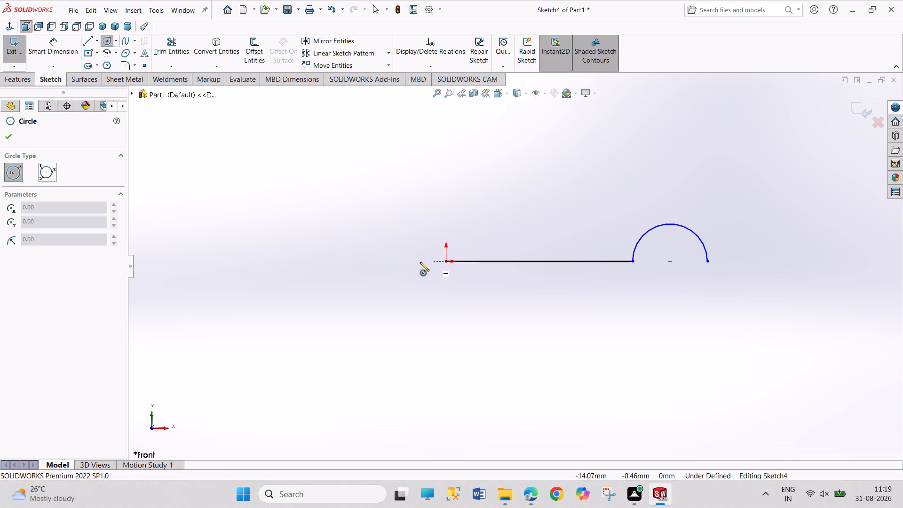
left_click(399, 261)
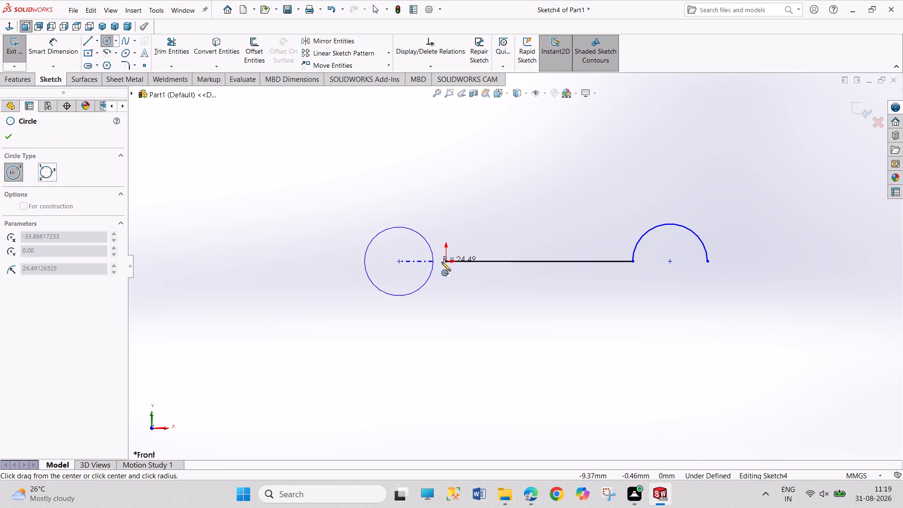
left_click(444, 262)
right_click(498, 290)
left_click(505, 296)
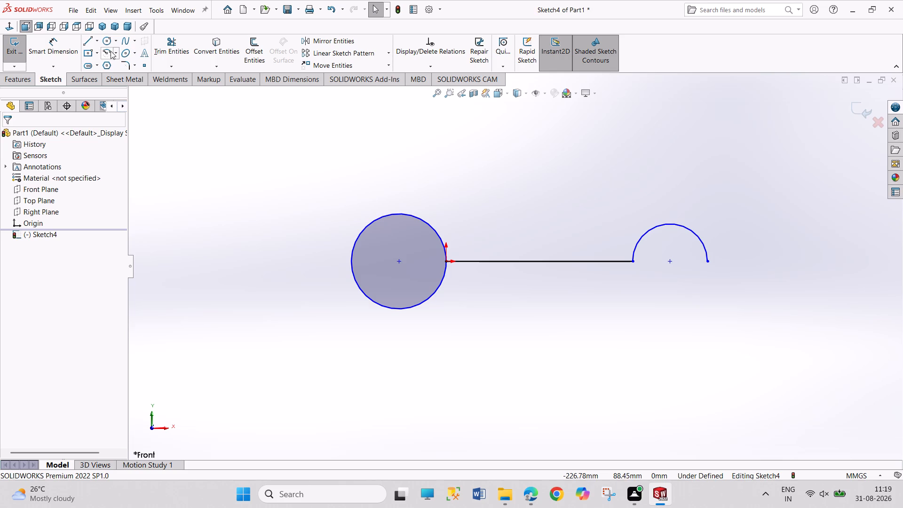
Draw a horizontal construction centerline from the origin through the circle's centre and past its far side.
left_click(94, 40)
left_click(105, 66)
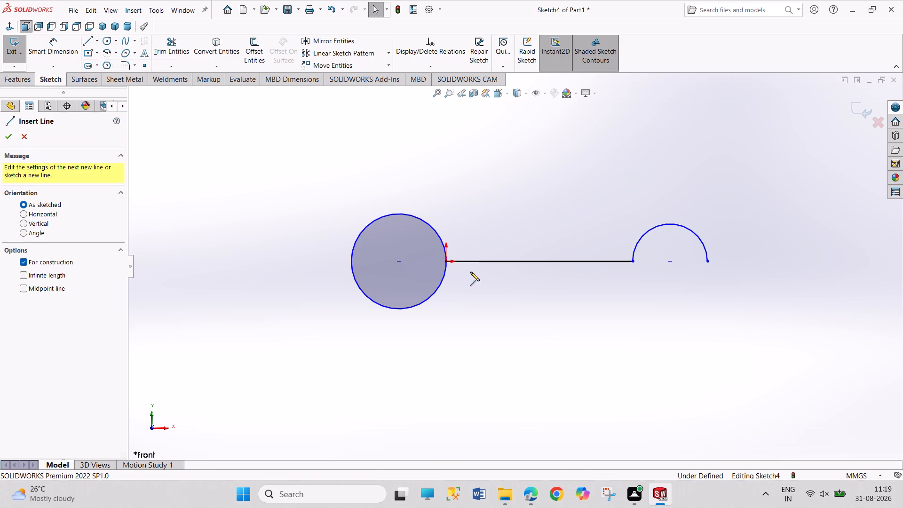
left_click(446, 260)
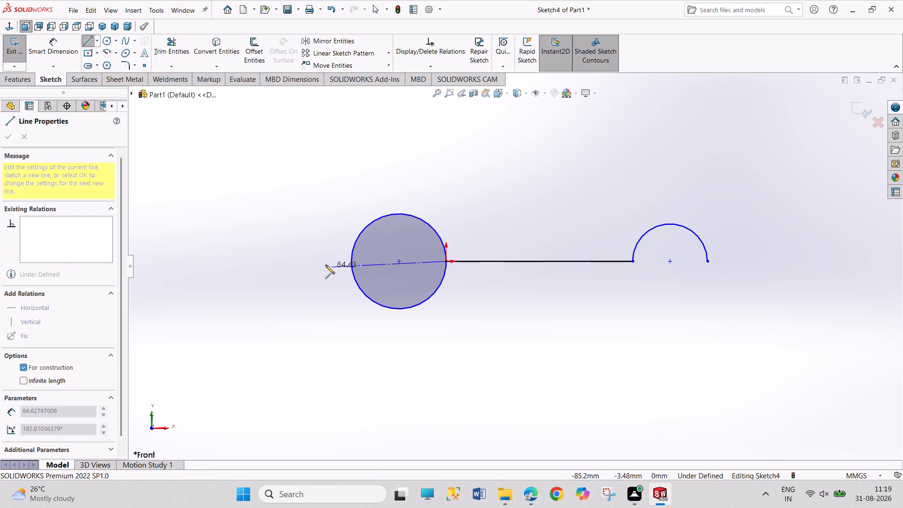
left_click(320, 262)
right_click_drag(321, 218, 322, 212)
left_click_drag(330, 218, 302, 209)
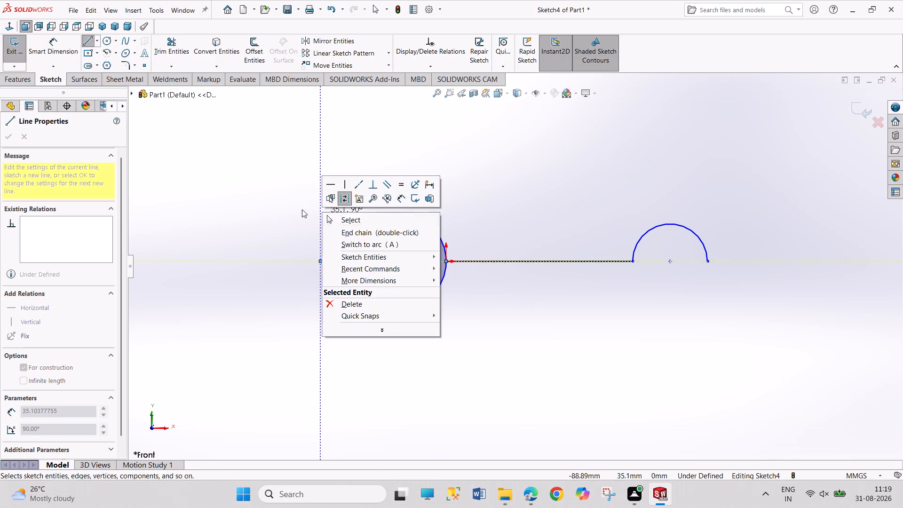
left_click_drag(302, 209, 313, 214)
Trim away the circle's lower half and the stray construction segment at the centerline's outer end.
left_click(170, 52)
left_click(381, 303)
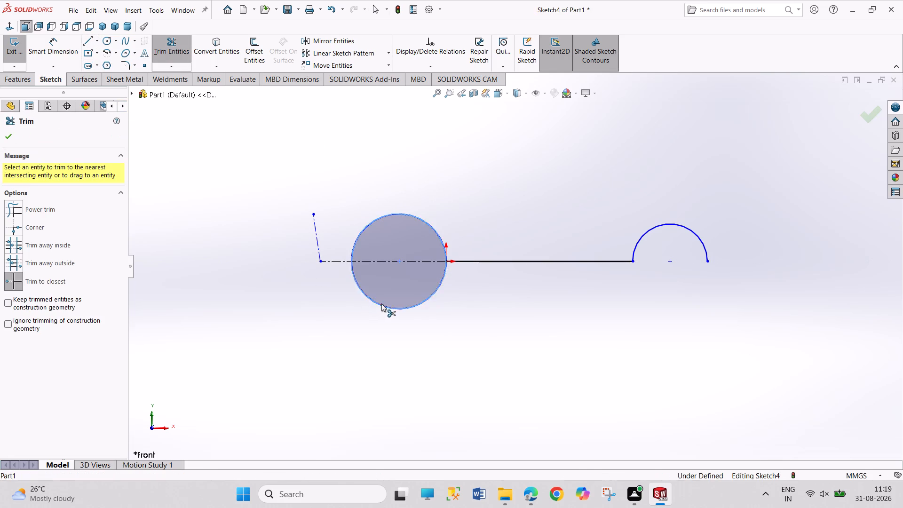
left_click(318, 231)
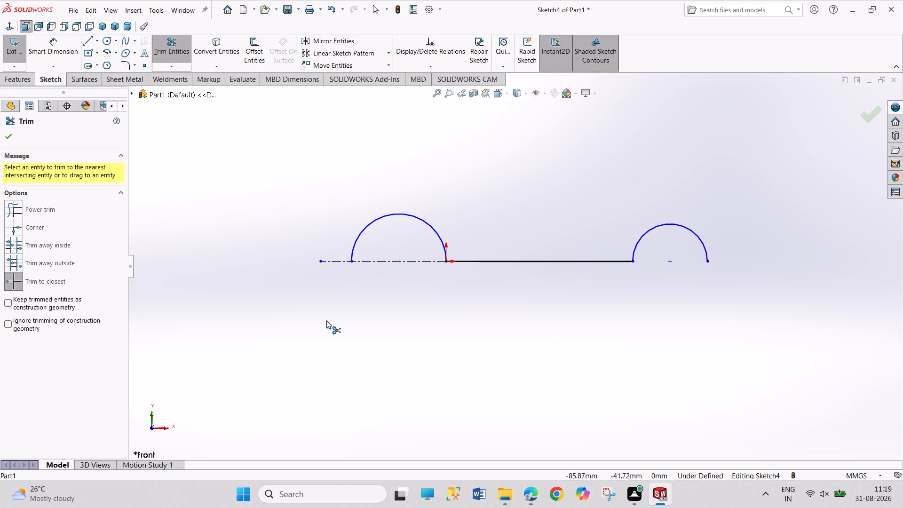
right_click(326, 320)
left_click(351, 352)
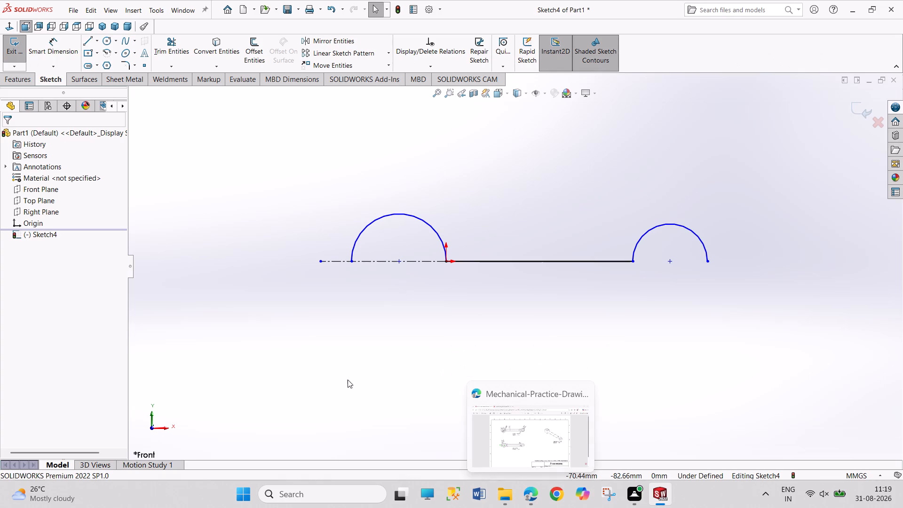
Dimension the distance between the two half-circle centres as 200 mm.
right_click_drag(348, 382, 349, 272)
left_click(397, 262)
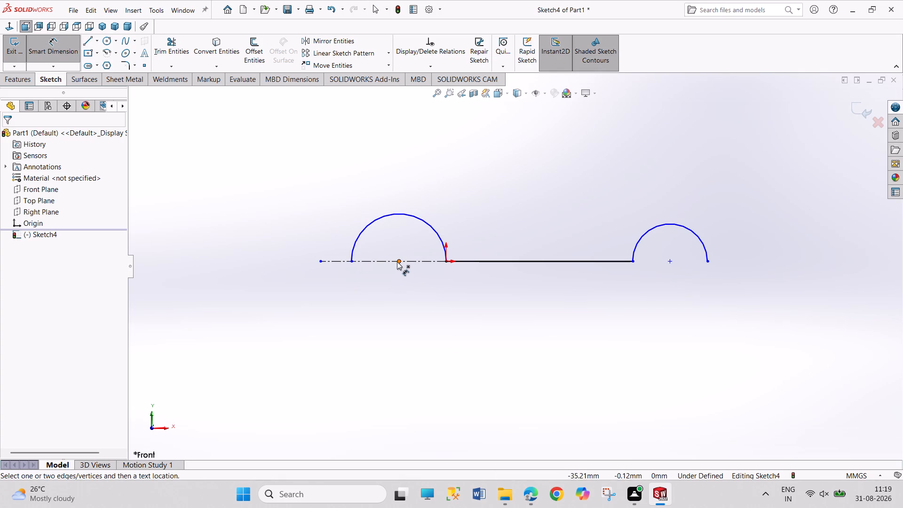
left_click_drag(669, 262, 669, 258)
left_click(547, 153)
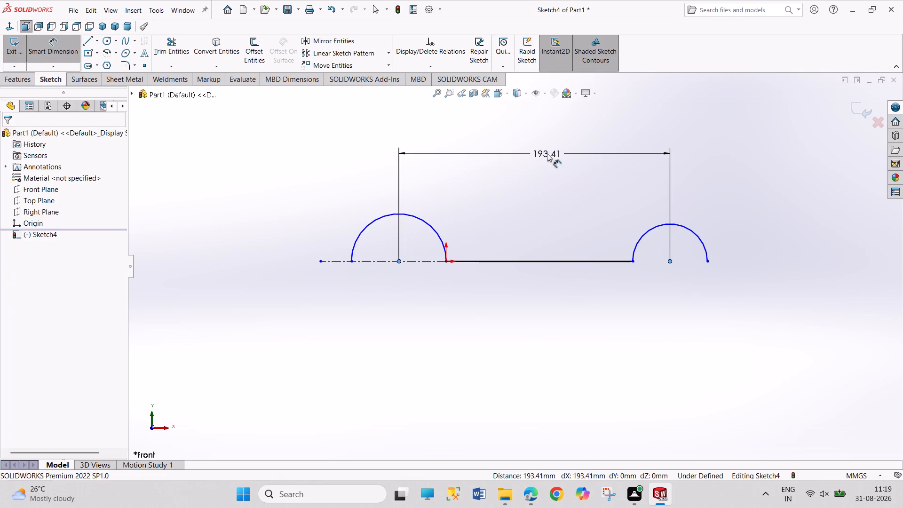
type("200")
key("Return")
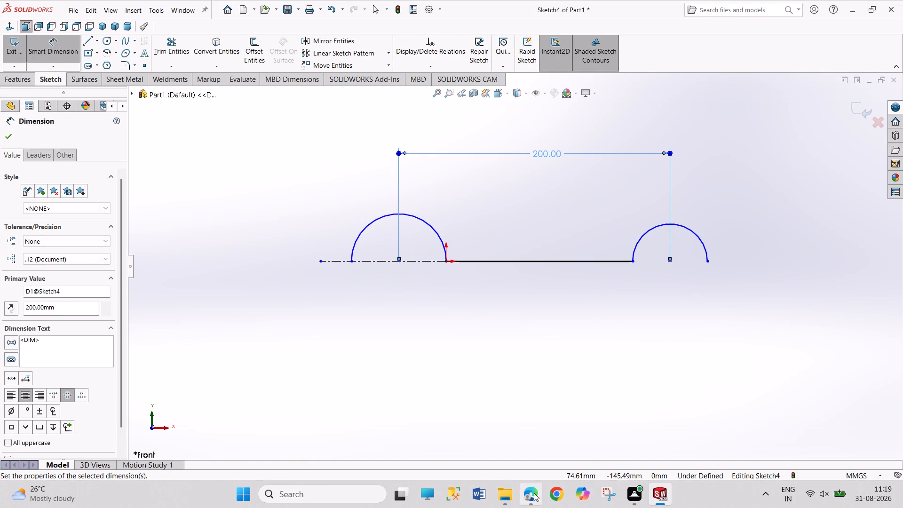
right_click(340, 336)
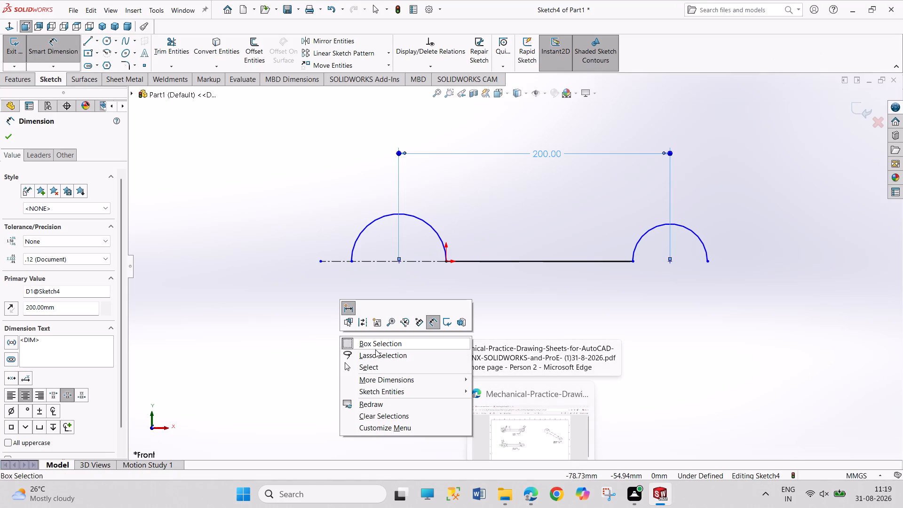
left_click(386, 367)
Delete the solid horizontal line joining the two half-circles on the axis.
right_click(511, 261)
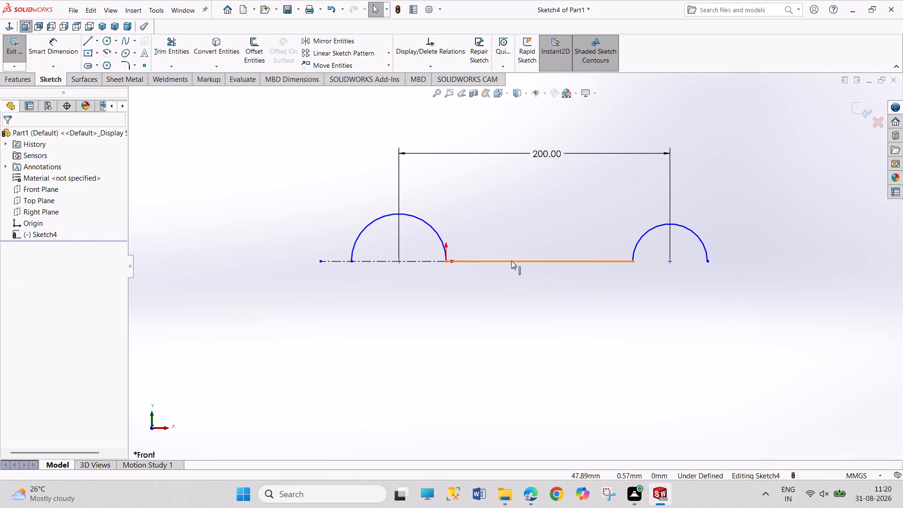
left_click(529, 413)
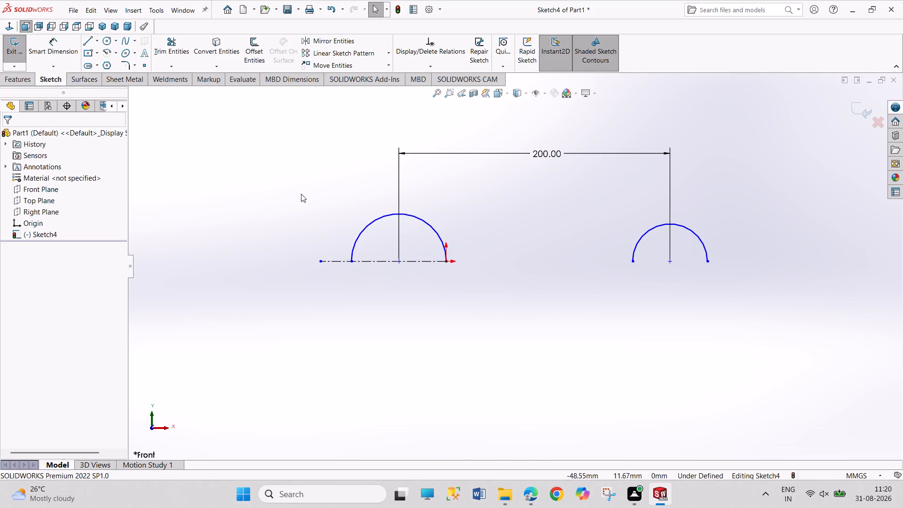
Draw a horizontal line about 149 mm long joining the facing sides of the two half-circles above the axis.
left_click(88, 45)
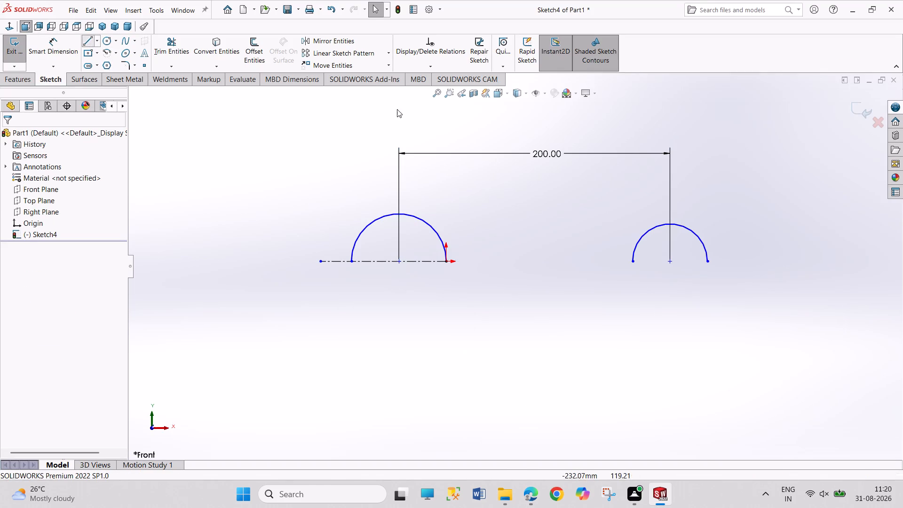
left_click(439, 237)
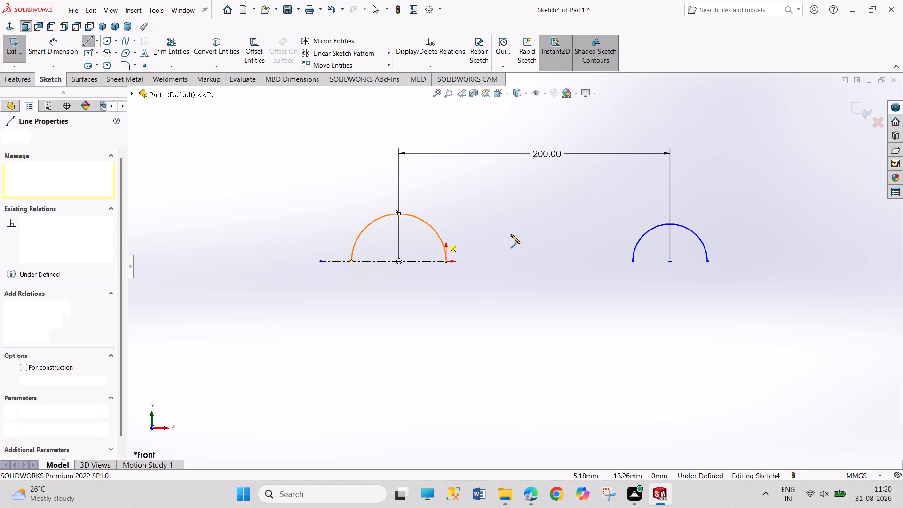
left_click(642, 236)
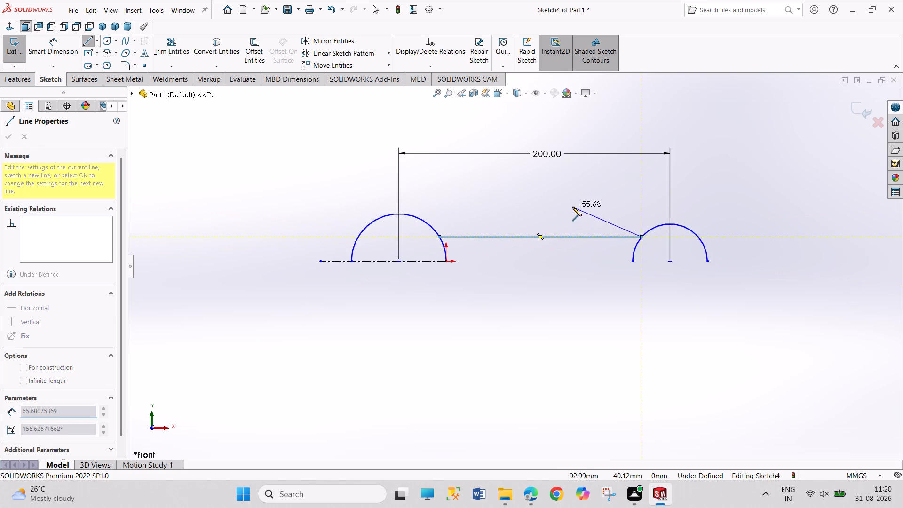
right_click(572, 207)
left_click(586, 212)
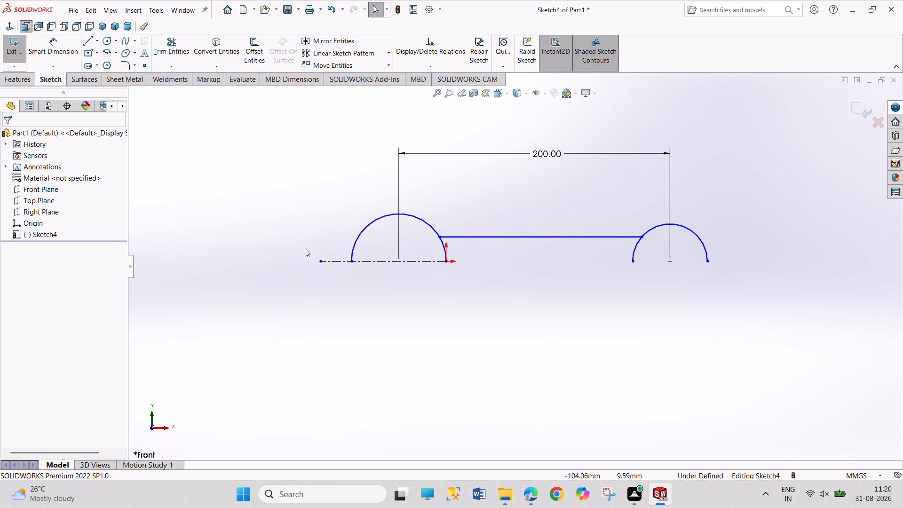
Move the centerline's free end from beyond the larger half-circle to past the far side of the smaller half-circle.
left_click_drag(321, 260, 638, 266)
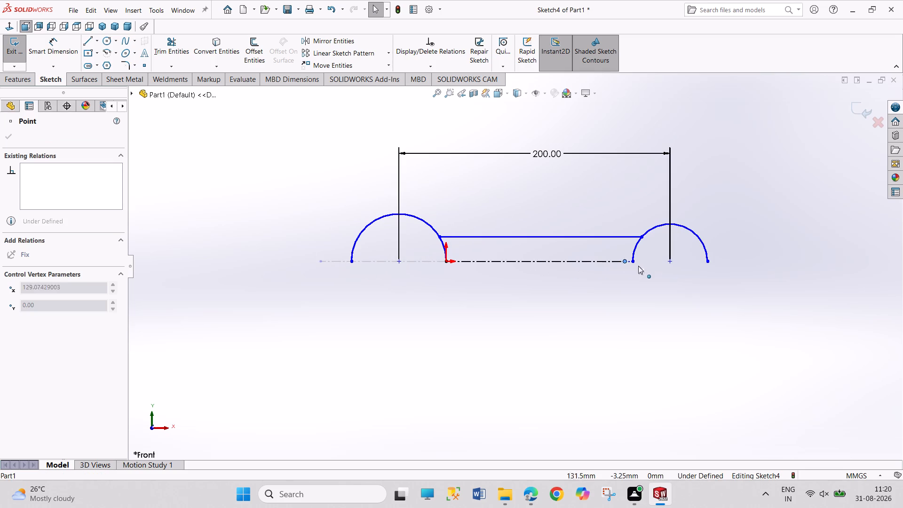
left_click_drag(638, 266, 759, 264)
left_click(571, 339)
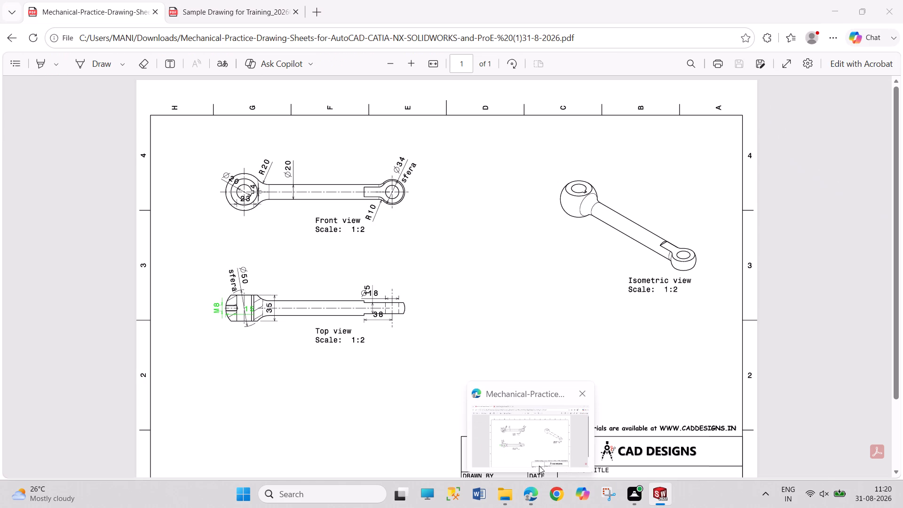
Add a doubled-distance (diameter) dimension of 10 mm between the connecting rod line and the centerline.
right_click_drag(397, 348, 383, 257)
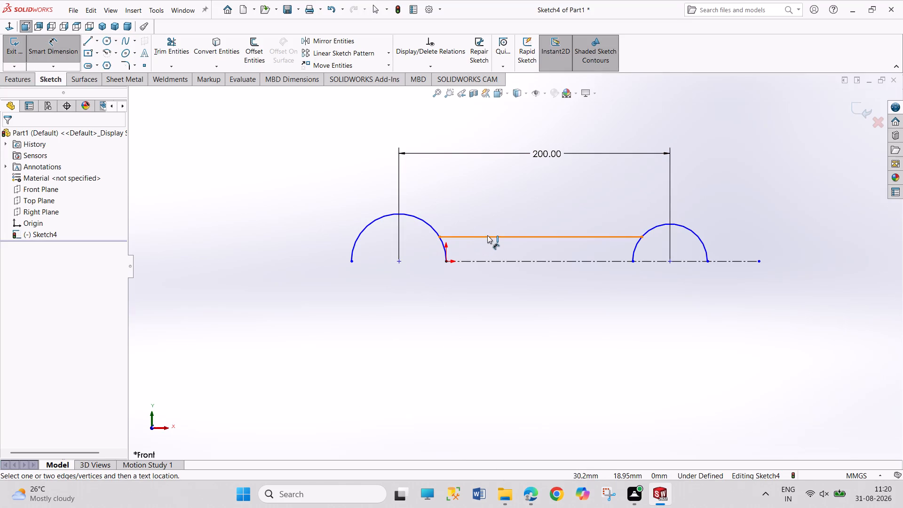
left_click(489, 236)
left_click(496, 261)
left_click(500, 287)
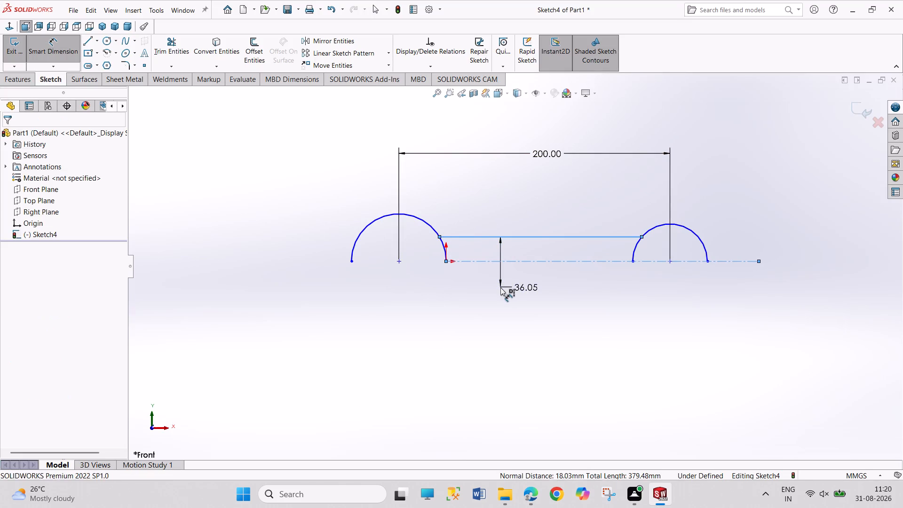
type("10")
key("Return")
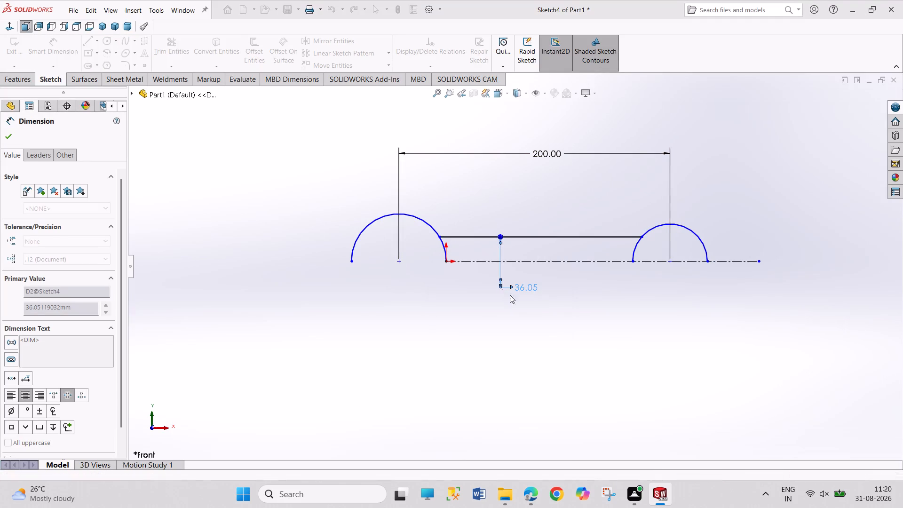
right_click(574, 329)
left_click(591, 357)
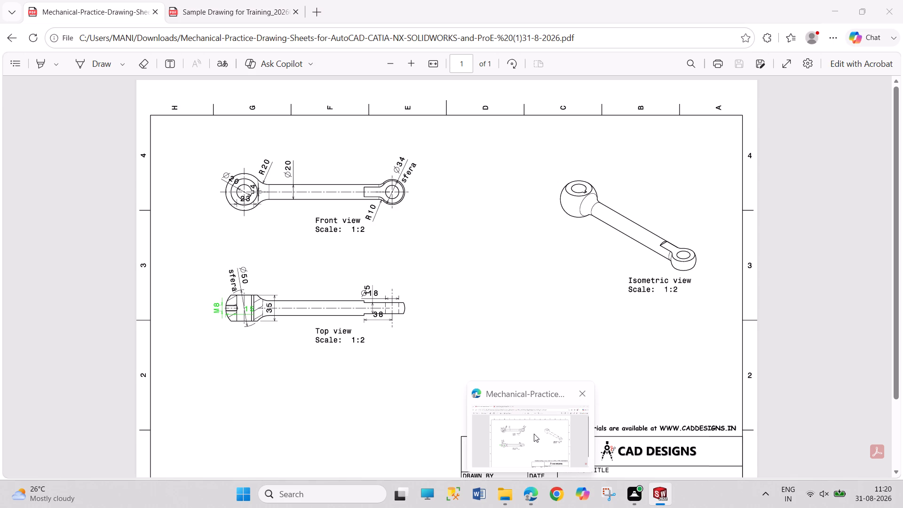
Dimension the radius of the half-circle beside the origin as 25 mm.
right_click_drag(395, 338, 369, 260)
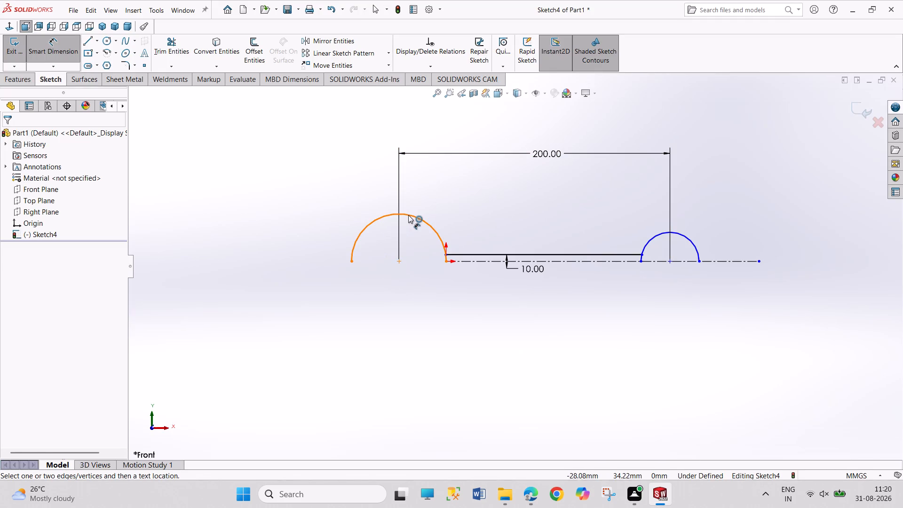
left_click(410, 215)
left_click(439, 194)
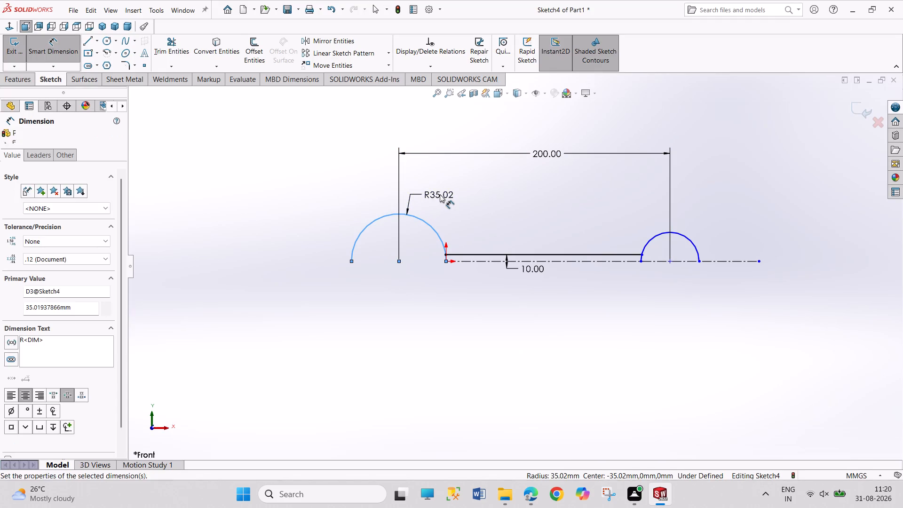
type("25")
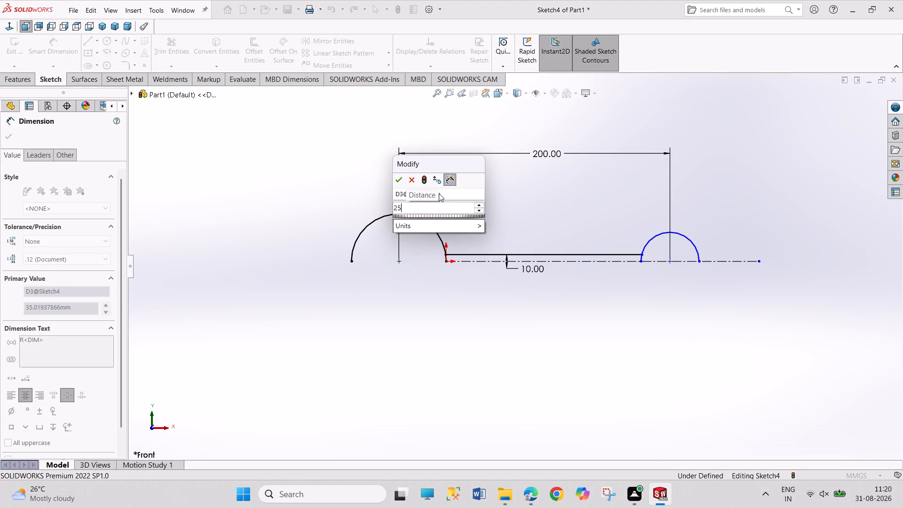
key("Return")
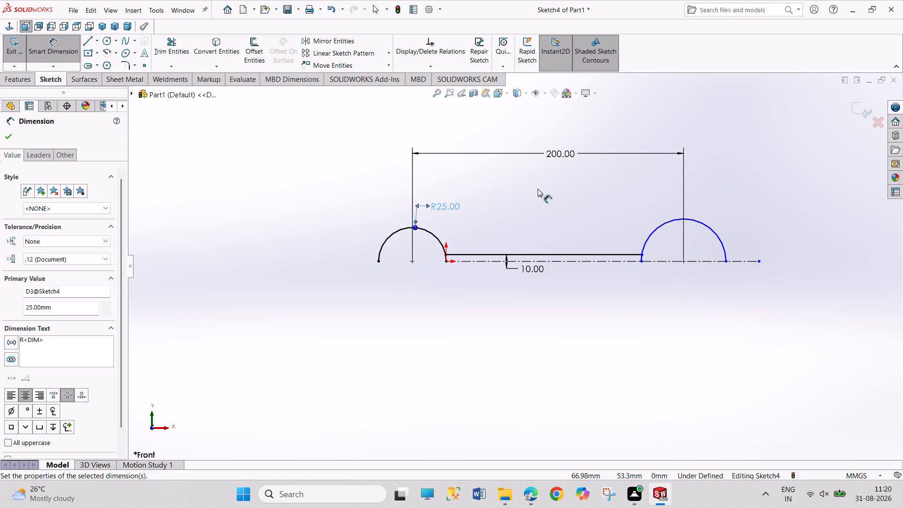
right_click(538, 189)
left_click(572, 222)
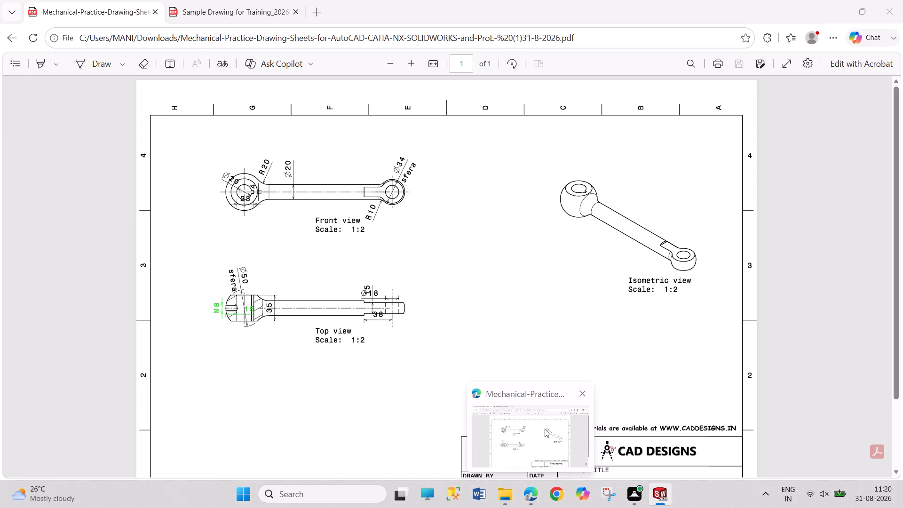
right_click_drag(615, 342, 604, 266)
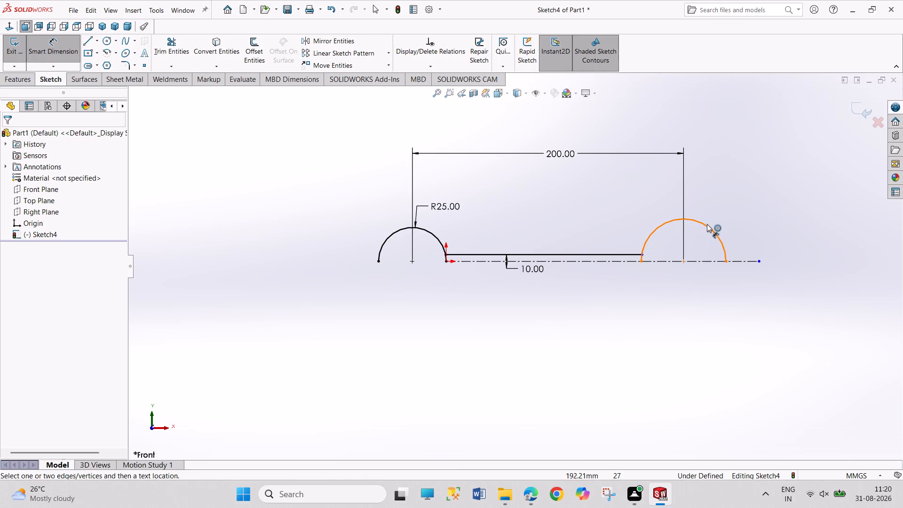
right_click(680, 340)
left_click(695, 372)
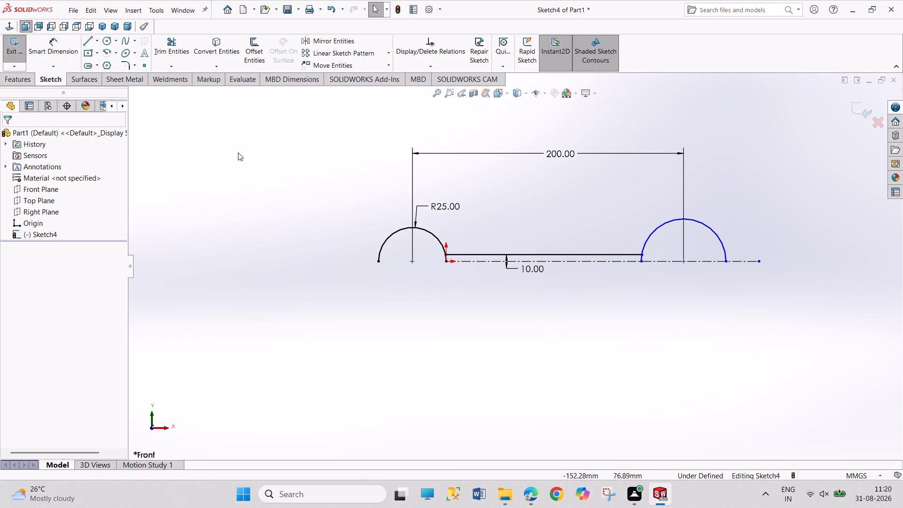
Trim away the short arc pieces of both half-circles between the connecting rod line and the centerline.
left_click(169, 42)
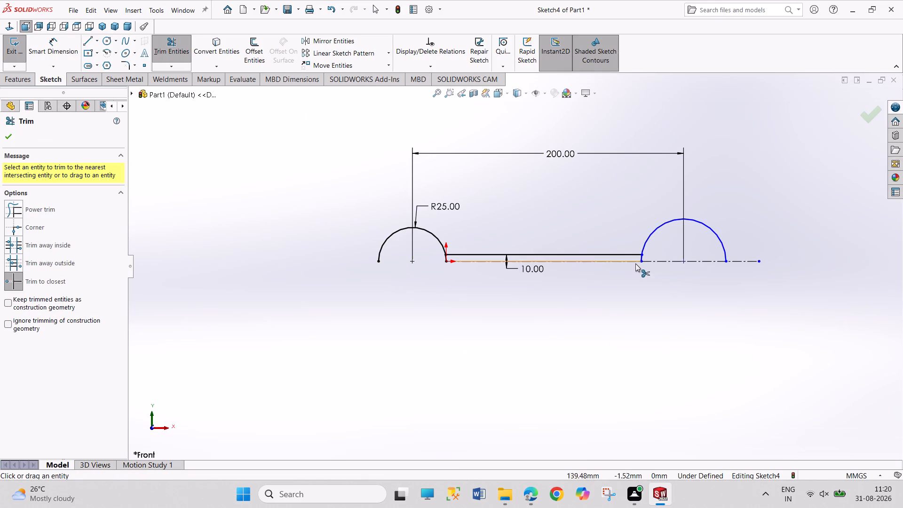
left_click(642, 258)
scroll(444, 283, "down", 3)
scroll(458, 237, "down", 4)
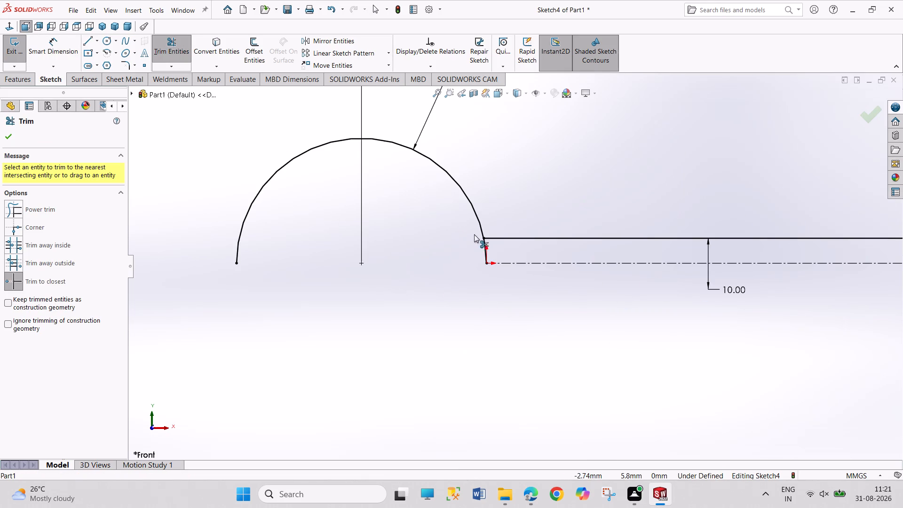
left_click(484, 247)
right_click(543, 292)
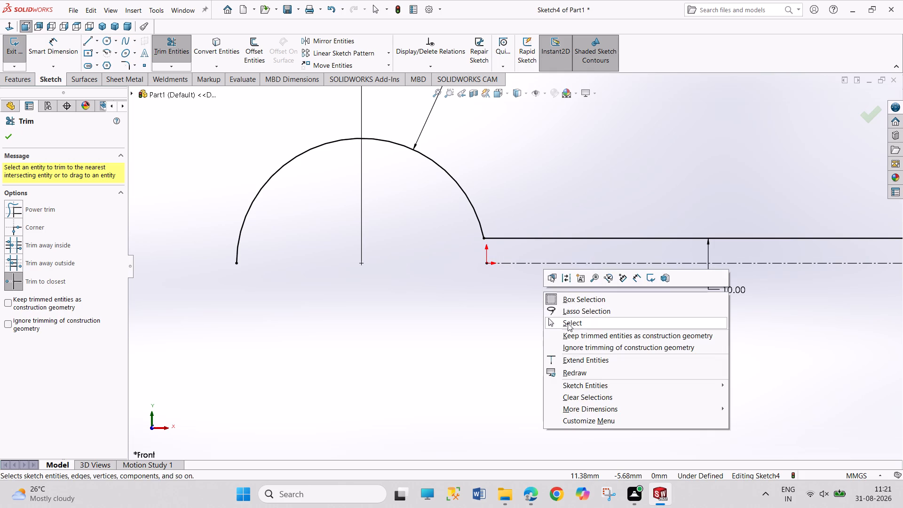
left_click(569, 324)
Dimension the radius of the arc at the far end of the rod as 17 mm.
scroll(677, 256, "up", 4)
scroll(822, 230, "up", 4)
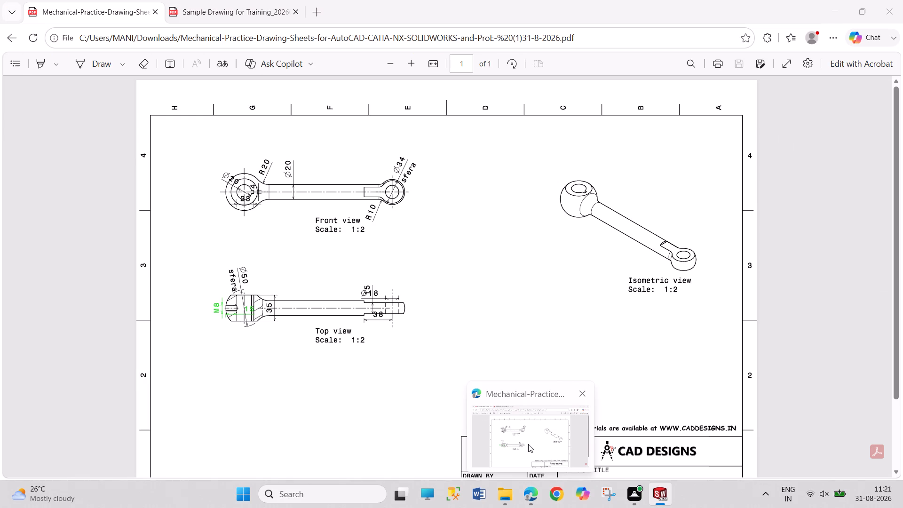
right_click_drag(673, 362, 722, 266)
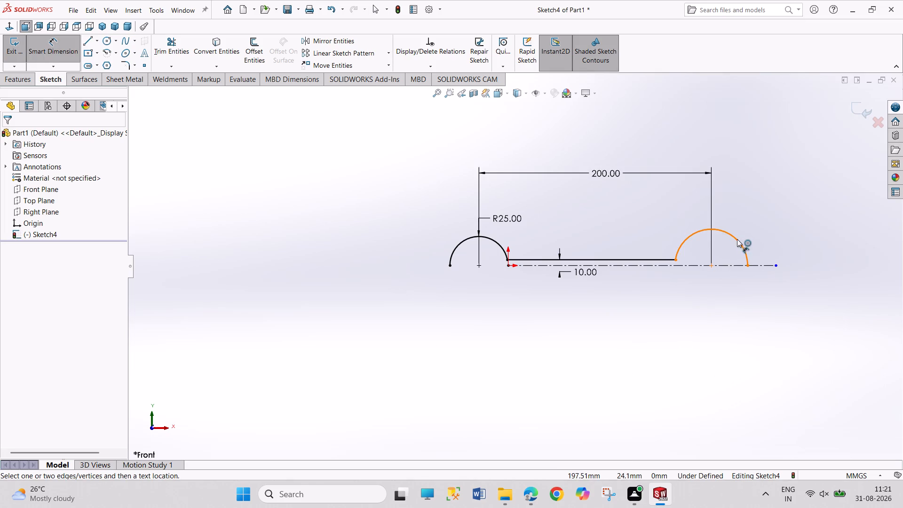
left_click(737, 241)
left_click(766, 231)
type("17")
key("Return")
right_click(757, 172)
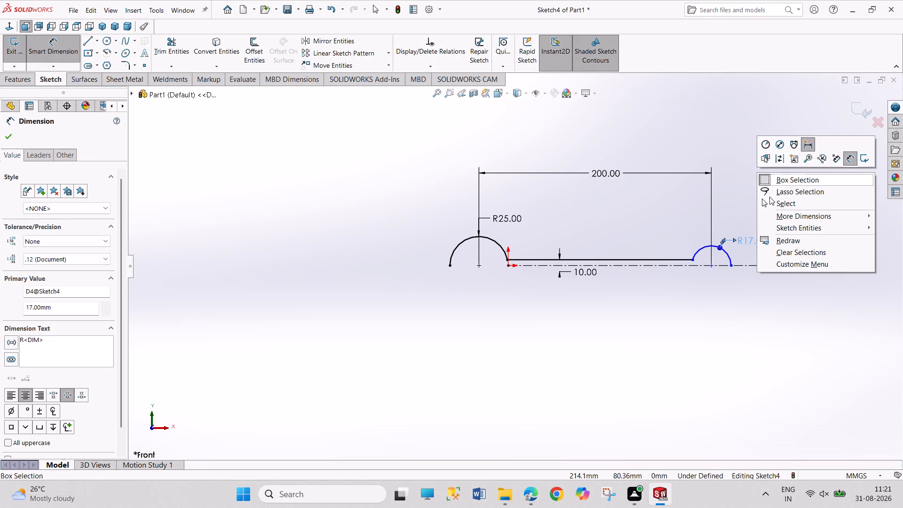
left_click(774, 204)
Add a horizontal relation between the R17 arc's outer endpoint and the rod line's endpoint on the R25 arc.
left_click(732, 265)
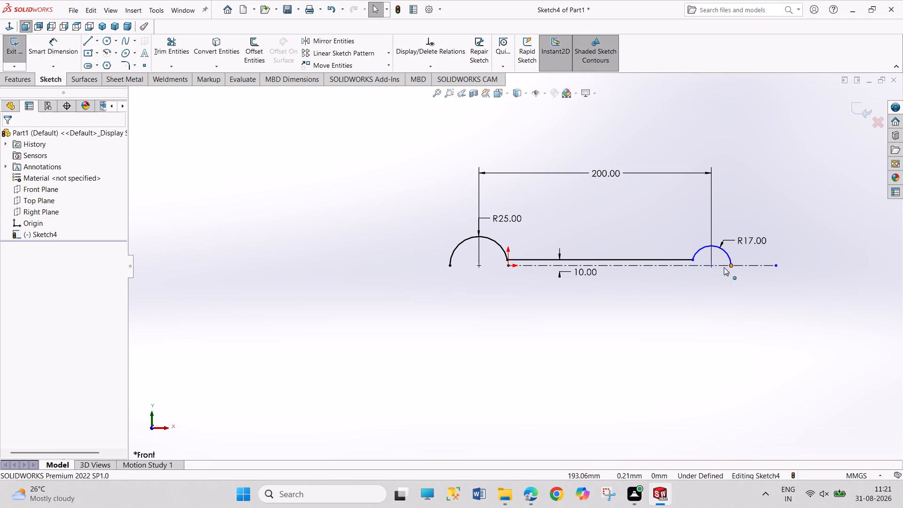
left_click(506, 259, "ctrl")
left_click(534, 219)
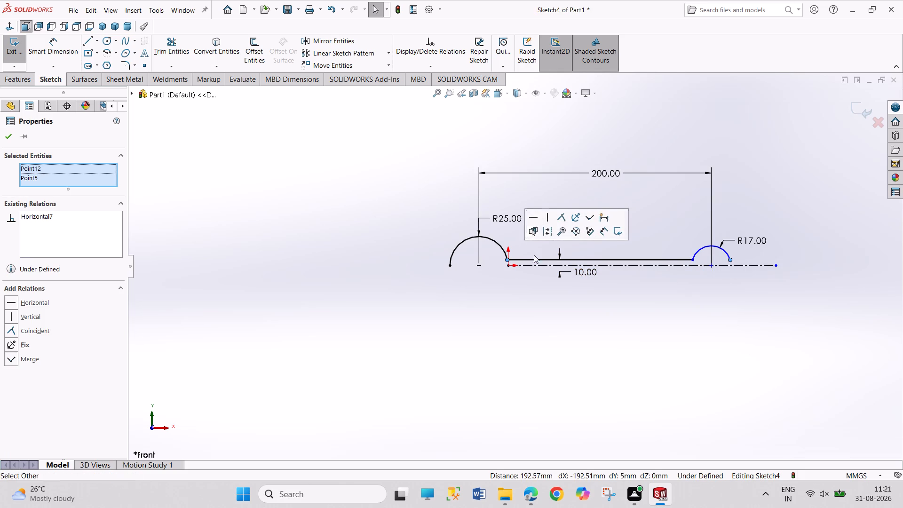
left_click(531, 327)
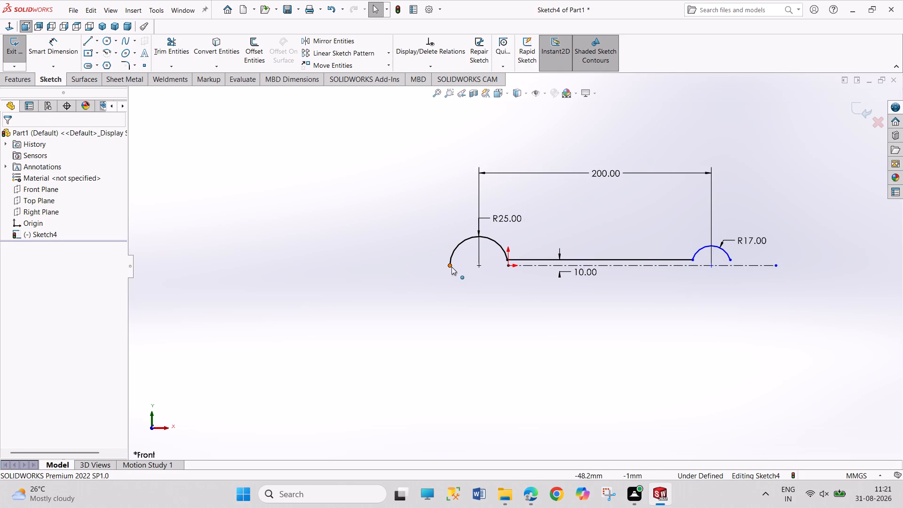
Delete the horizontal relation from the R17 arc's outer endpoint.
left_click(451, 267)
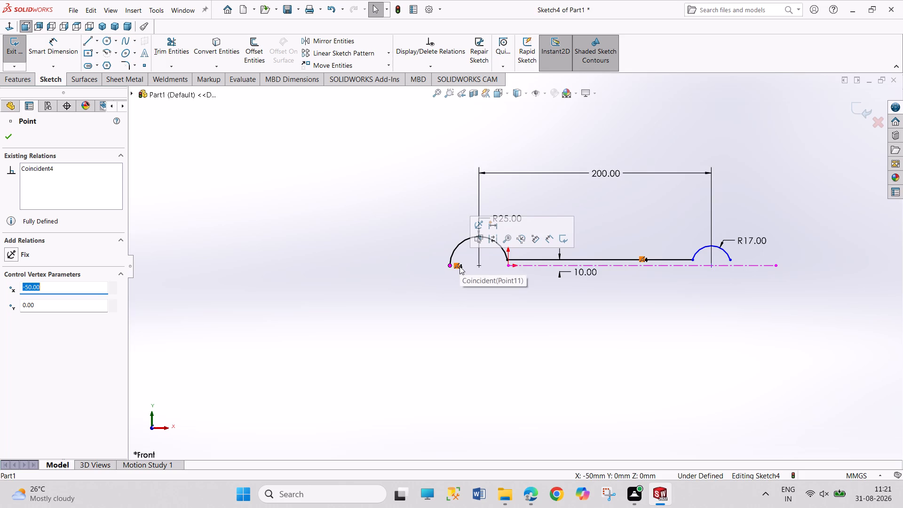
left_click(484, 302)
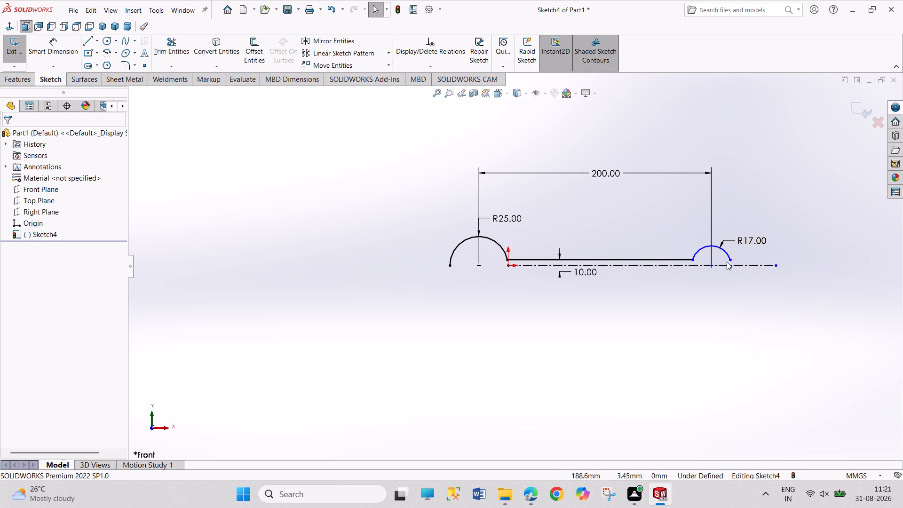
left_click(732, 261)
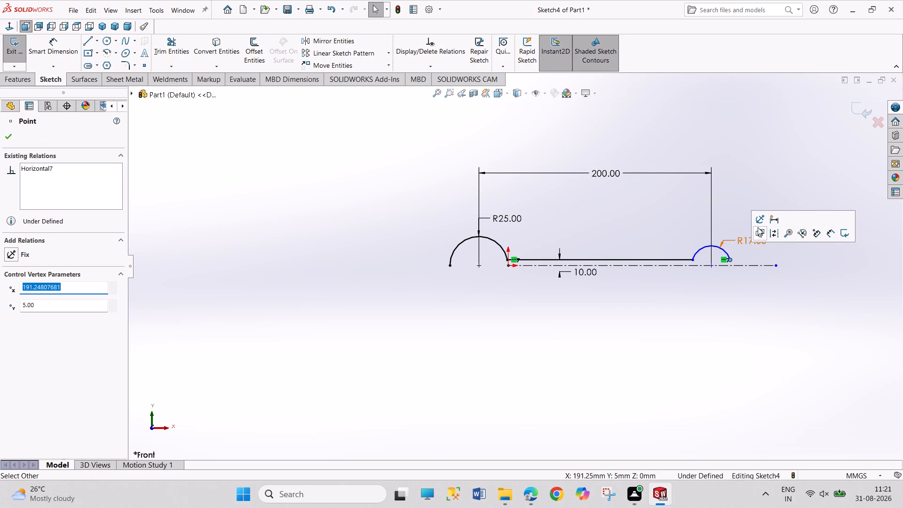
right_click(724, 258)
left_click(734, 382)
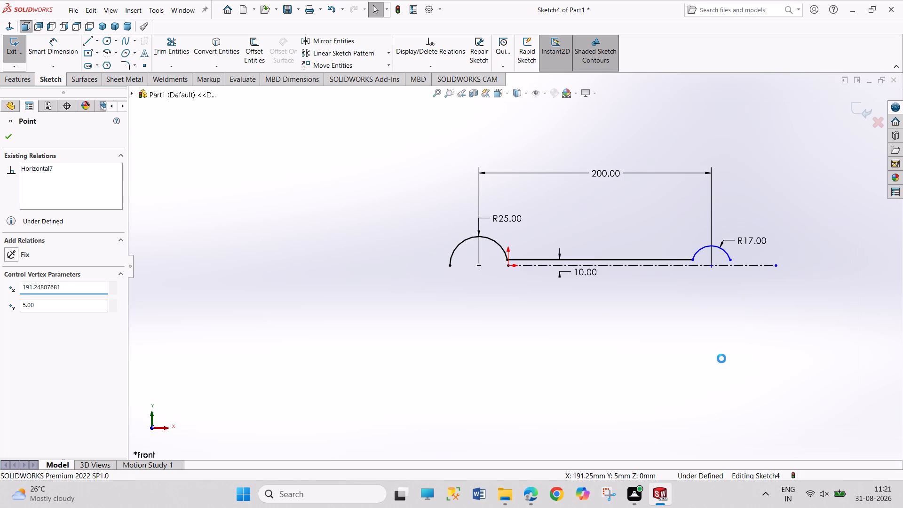
Add a horizontal relation between the outer endpoints of the R17 and R25 arcs.
left_click(731, 260)
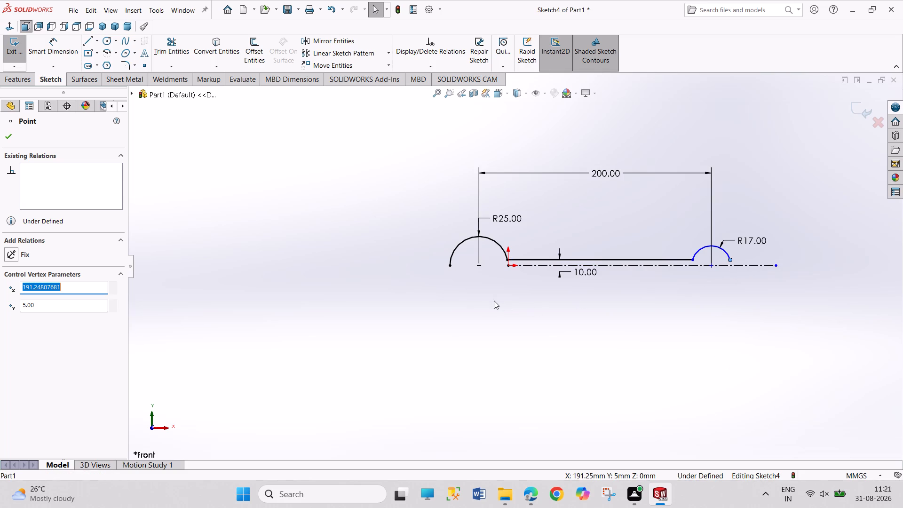
left_click(451, 267, "ctrl")
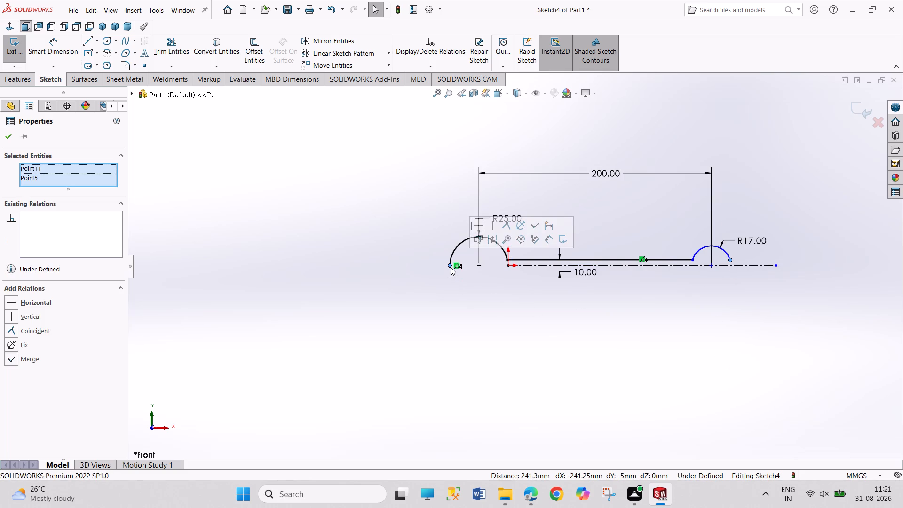
left_click(479, 227)
left_click(523, 317)
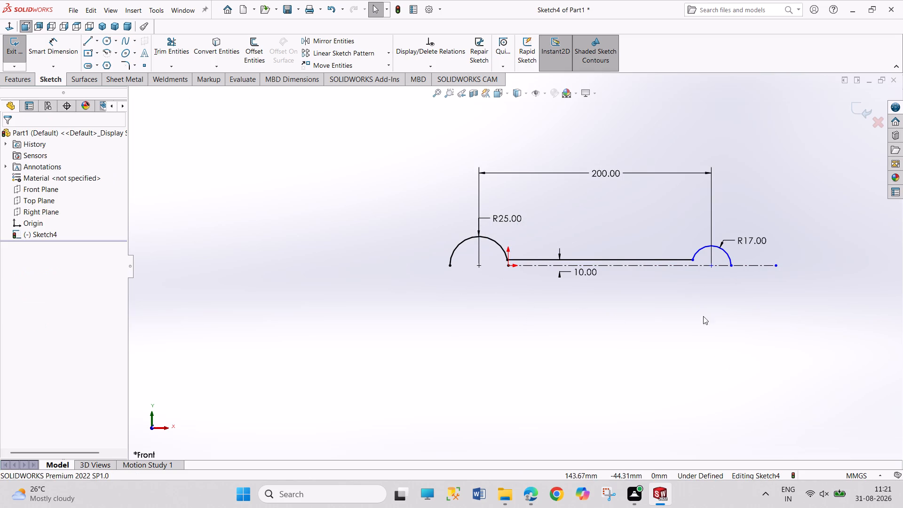
Add a horizontal relation between the inner endpoints of the R17 and R25 arcs where the rod line meets them.
left_click(693, 260)
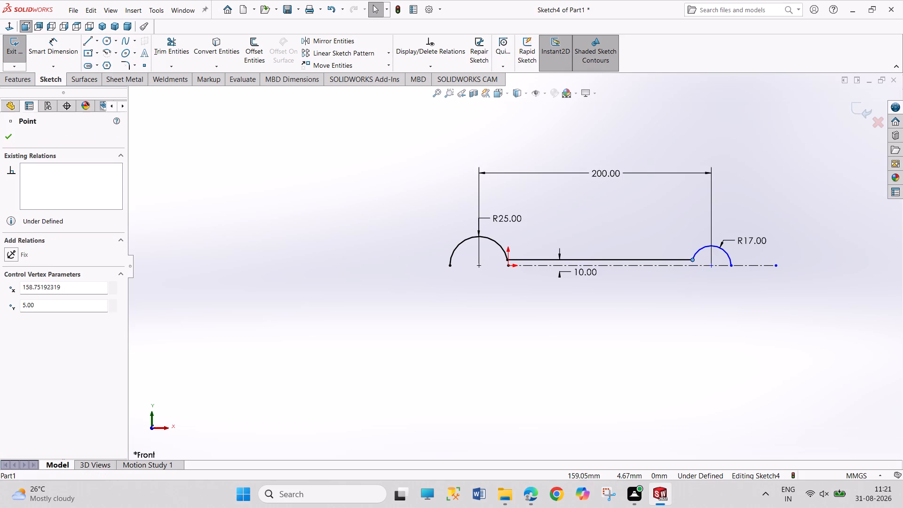
left_click(507, 260, "ctrl")
left_click(531, 219)
left_click(581, 347)
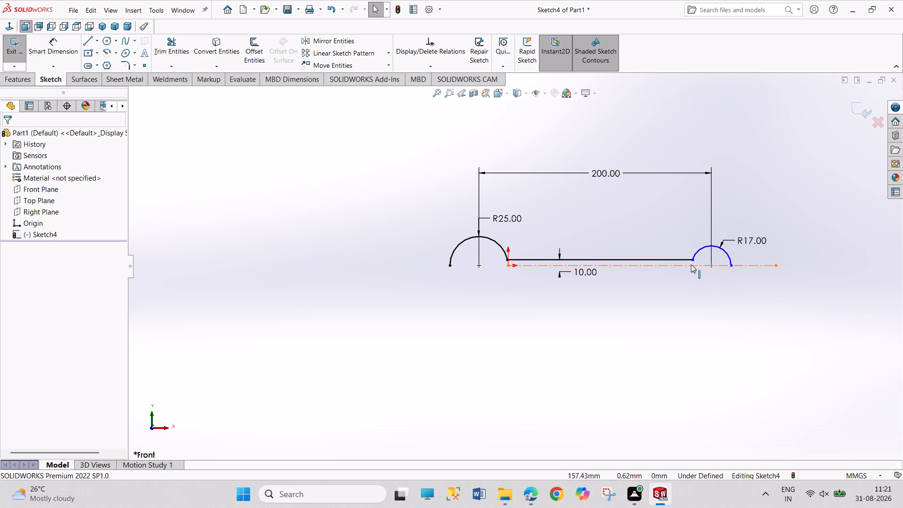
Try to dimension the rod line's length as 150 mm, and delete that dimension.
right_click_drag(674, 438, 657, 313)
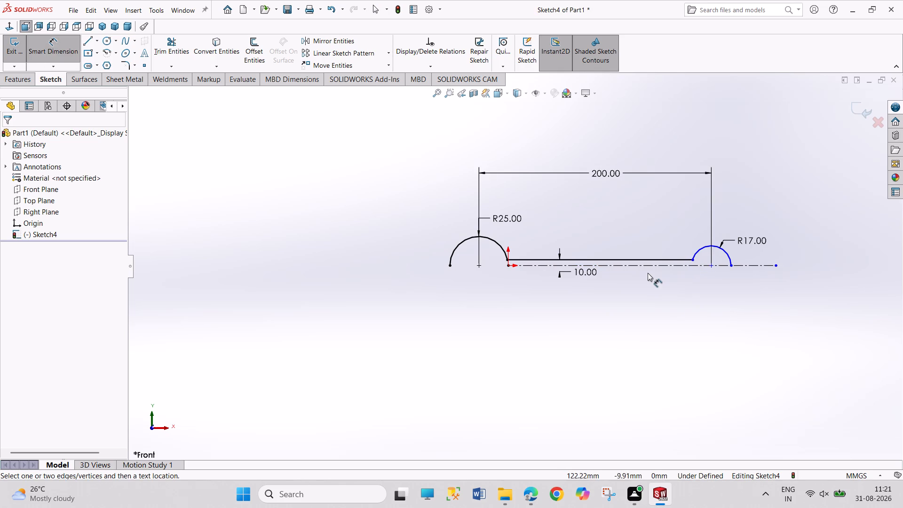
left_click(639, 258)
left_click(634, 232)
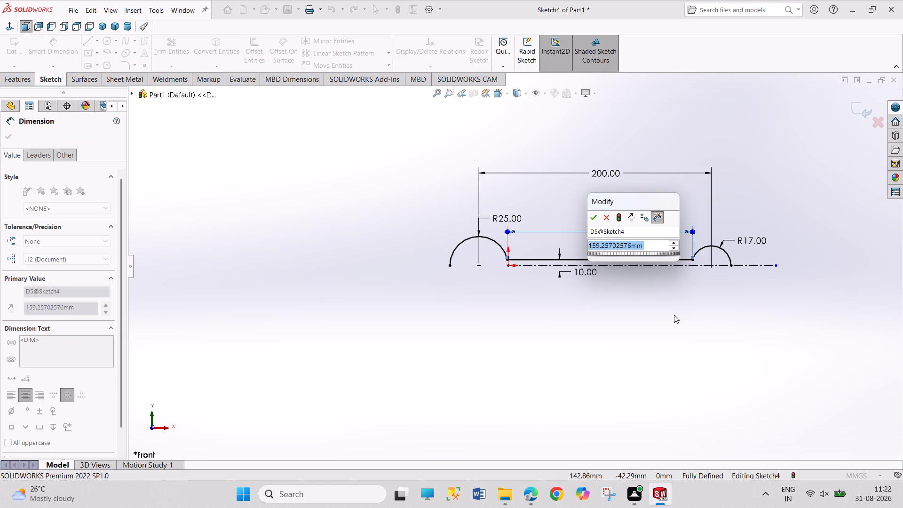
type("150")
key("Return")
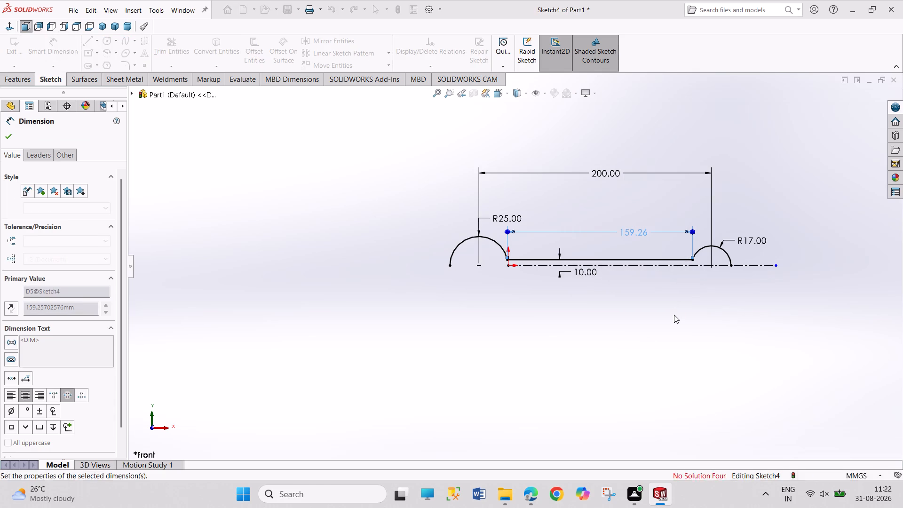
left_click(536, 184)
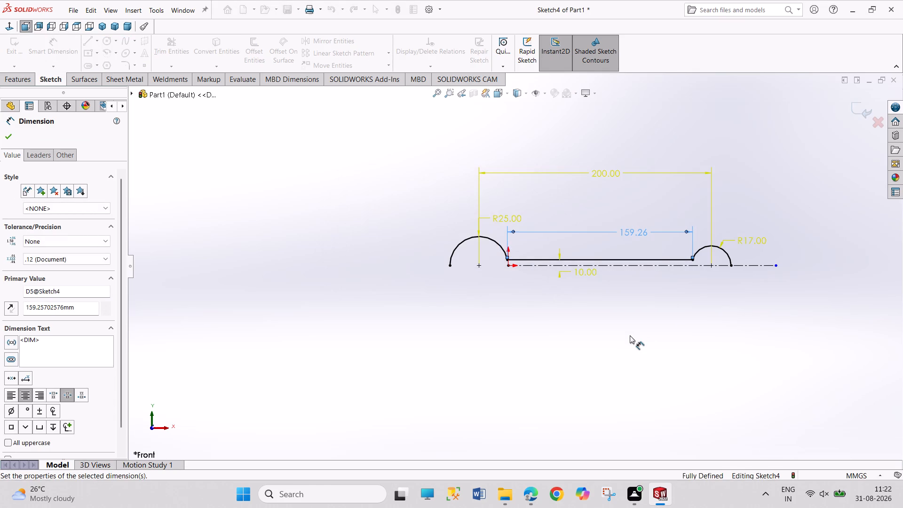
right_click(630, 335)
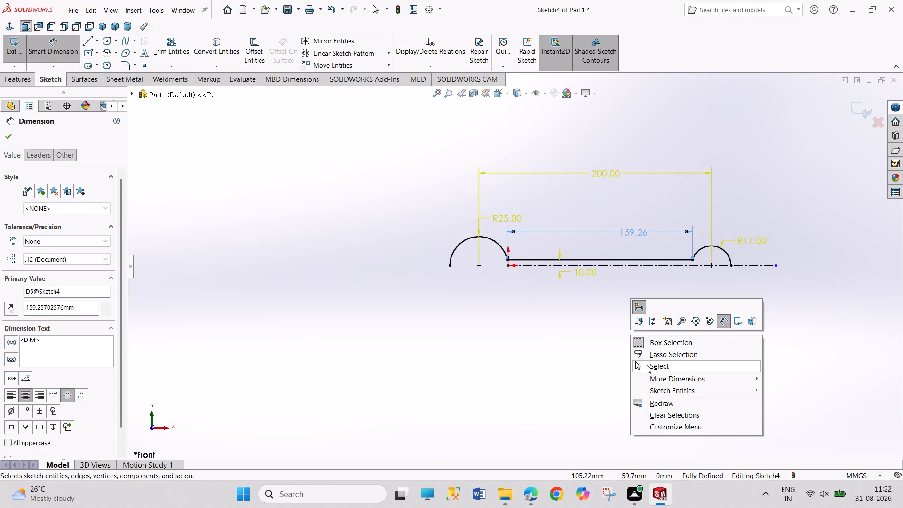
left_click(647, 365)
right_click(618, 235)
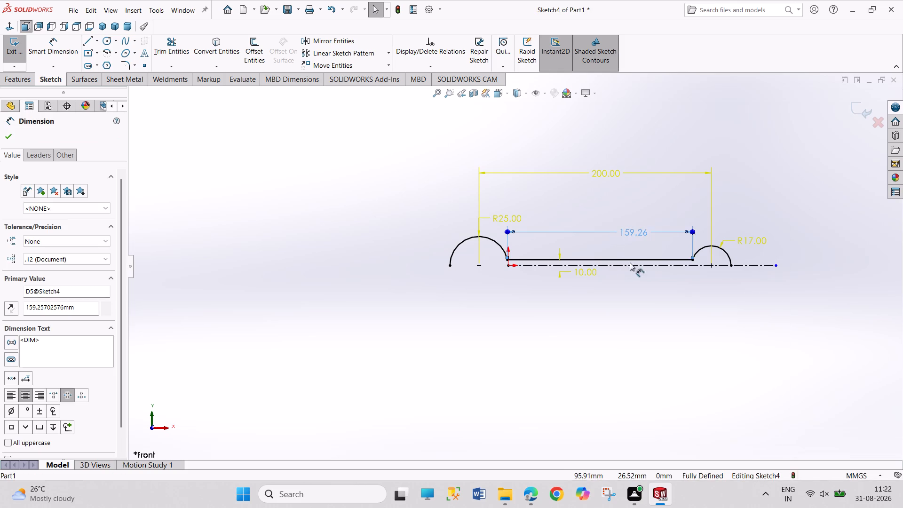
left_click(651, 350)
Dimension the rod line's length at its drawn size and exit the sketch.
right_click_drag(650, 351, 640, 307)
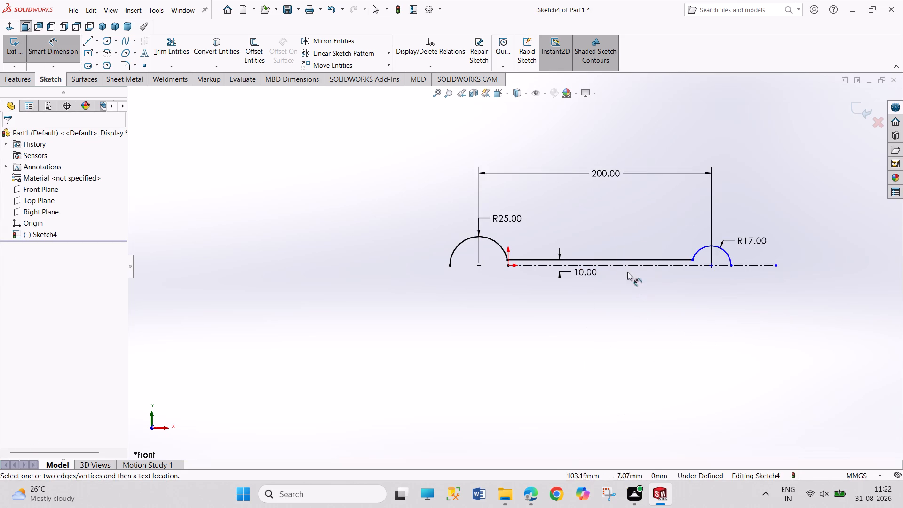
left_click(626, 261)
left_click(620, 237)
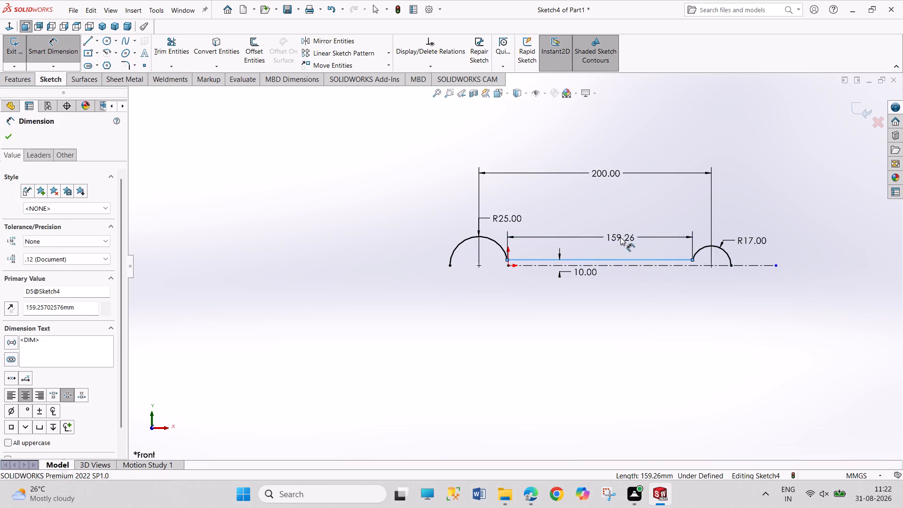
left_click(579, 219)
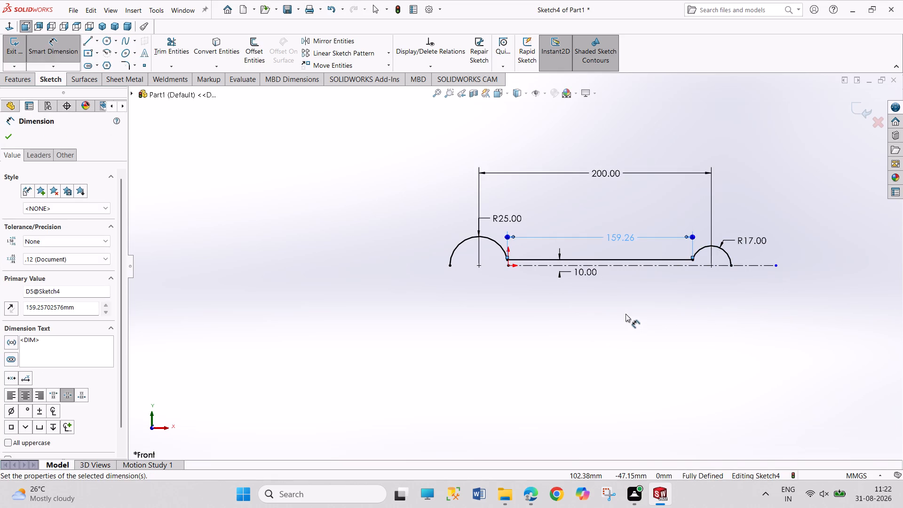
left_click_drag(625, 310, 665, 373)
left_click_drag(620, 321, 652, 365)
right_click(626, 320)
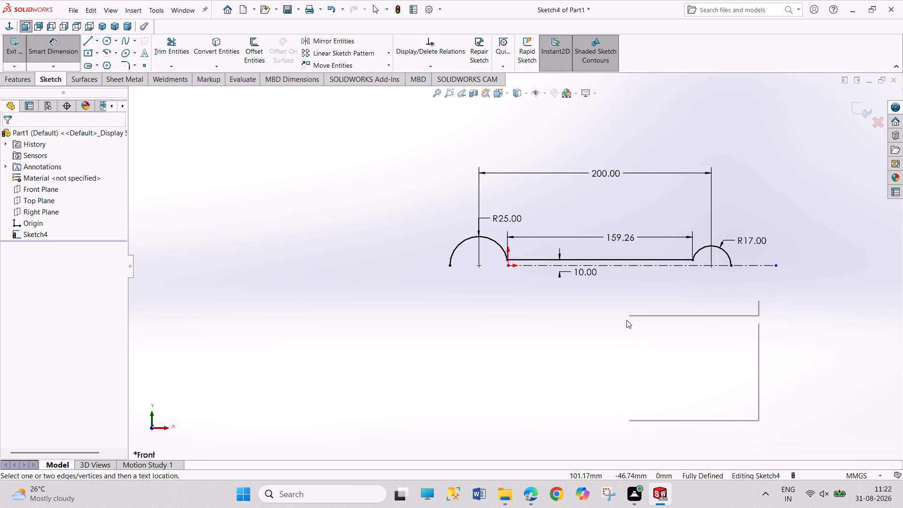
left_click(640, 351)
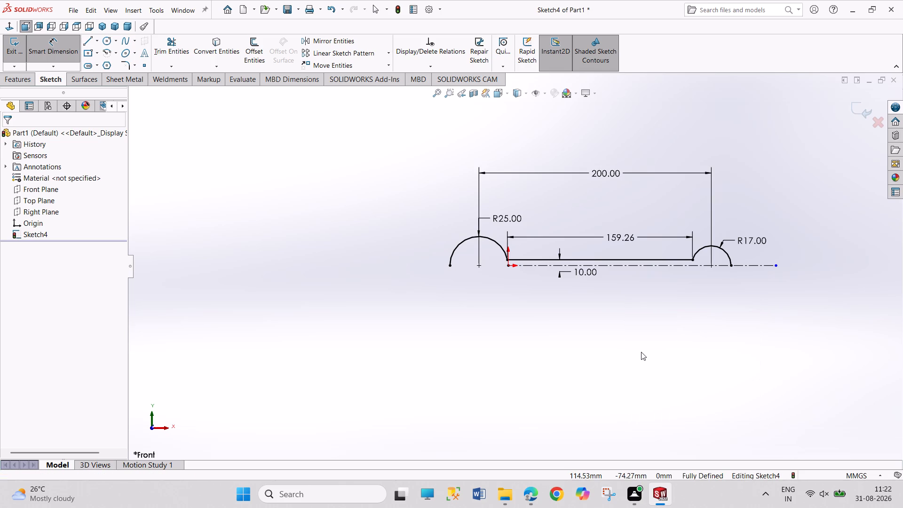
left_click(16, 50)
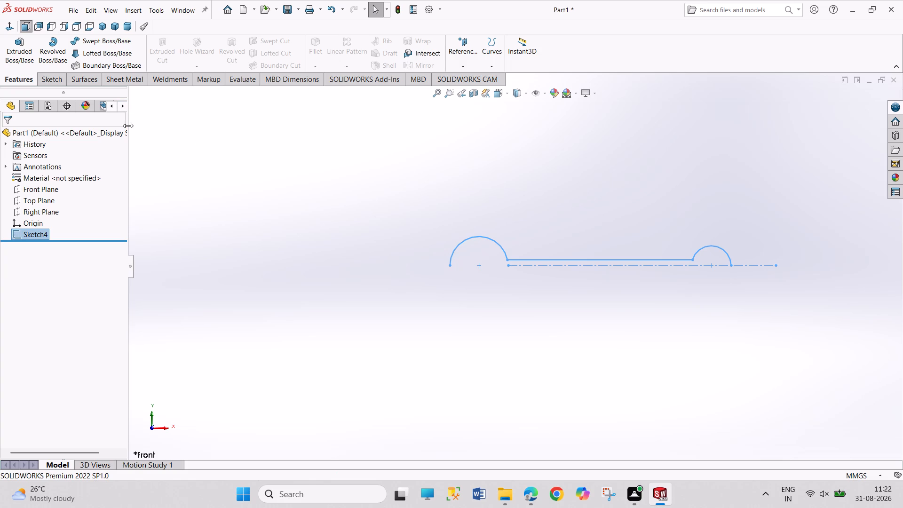
Reopen the profile sketch and close it with a horizontal line joining the outer endpoints of the R25 and R17 arcs.
right_click(558, 259)
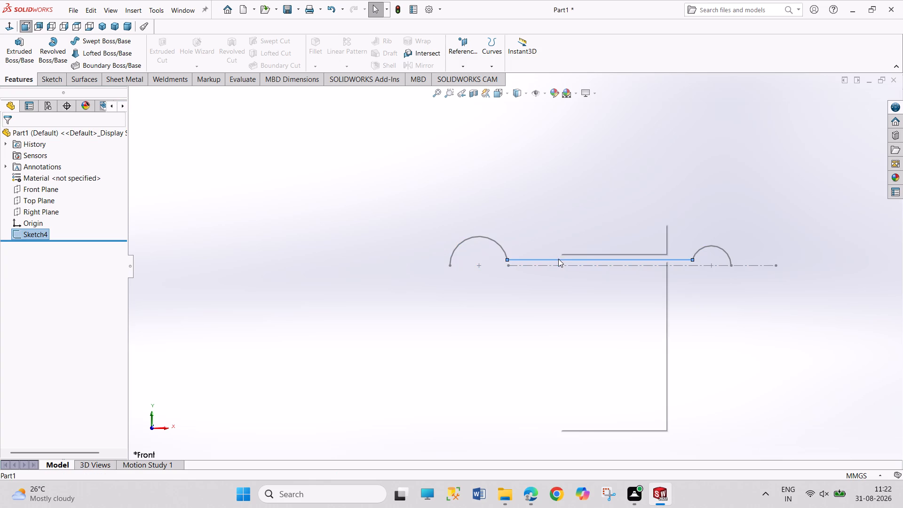
left_click(564, 229)
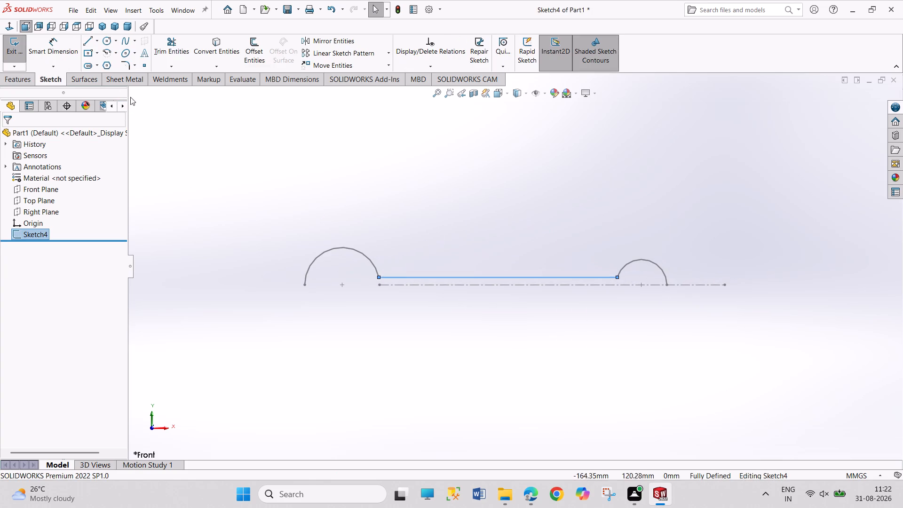
left_click(90, 40)
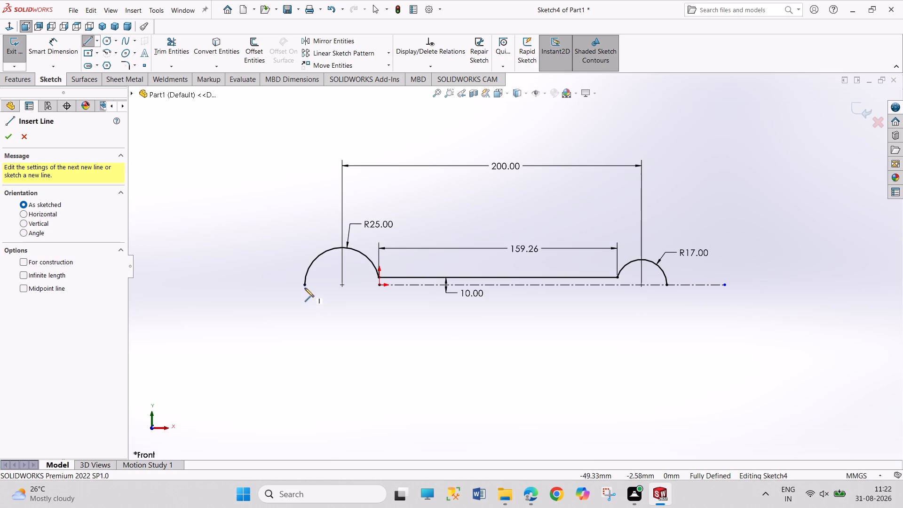
left_click(304, 284)
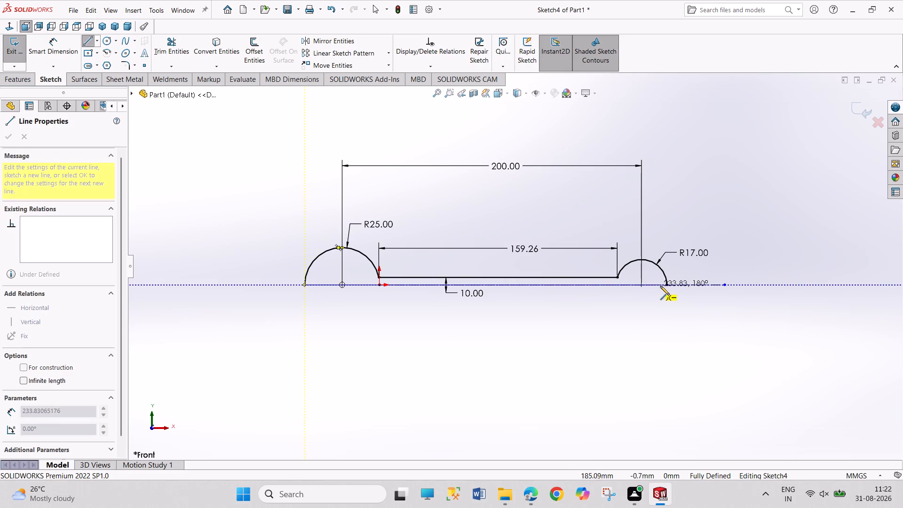
left_click(669, 286)
right_click(674, 333)
left_click(684, 342)
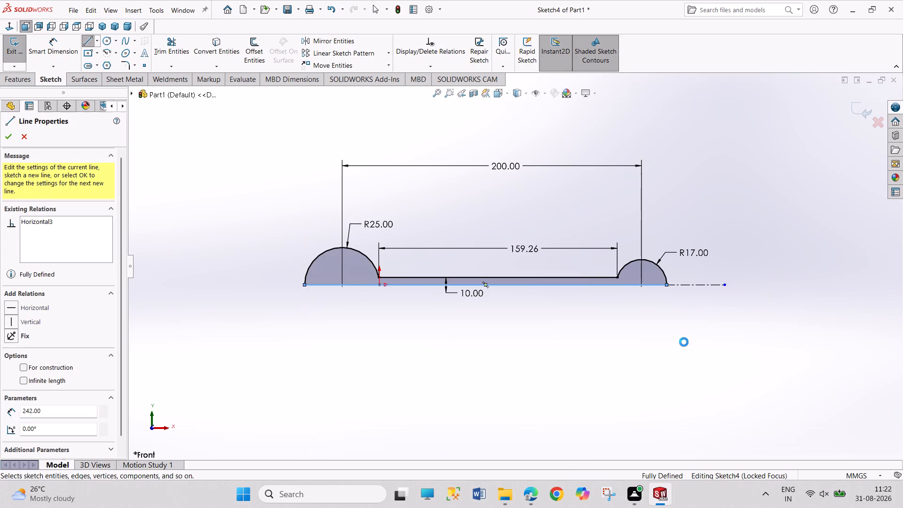
left_click(13, 55)
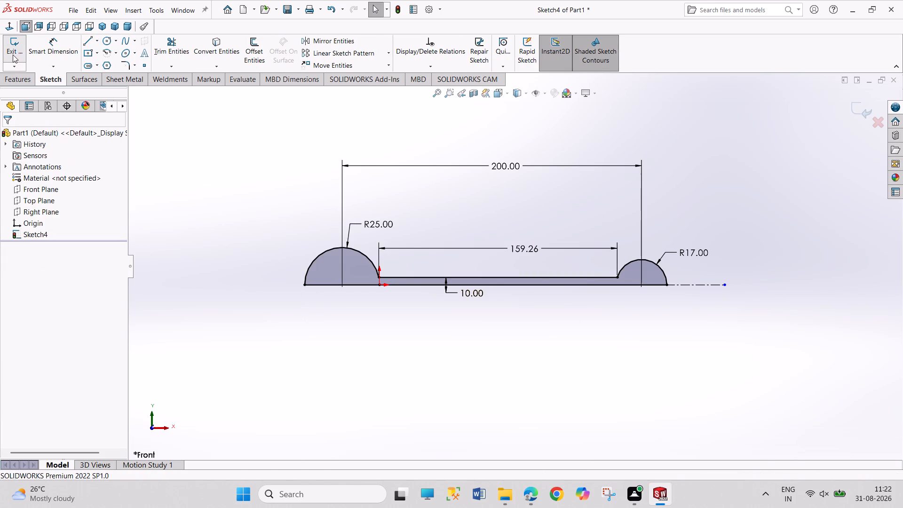
Revolve the closed profile 360 degrees about the horizontal centerline to form the ball-ended rod.
left_click(53, 53)
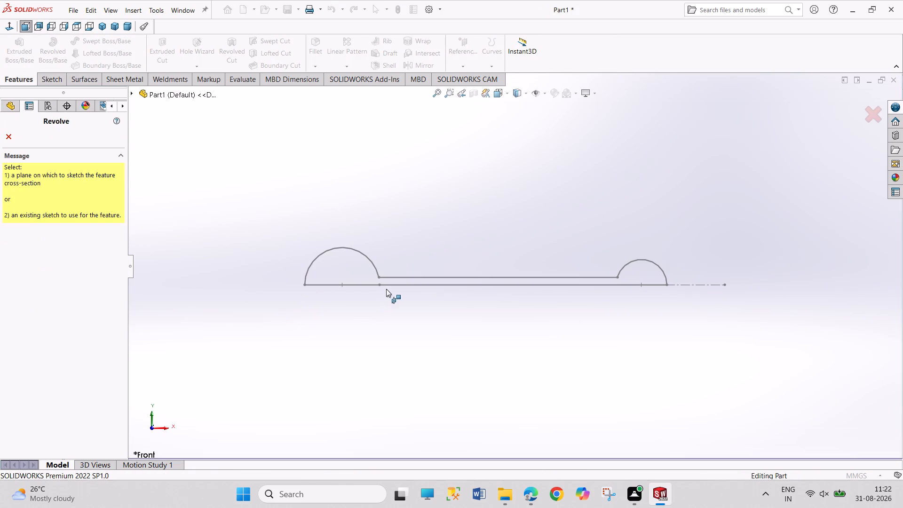
left_click(390, 284)
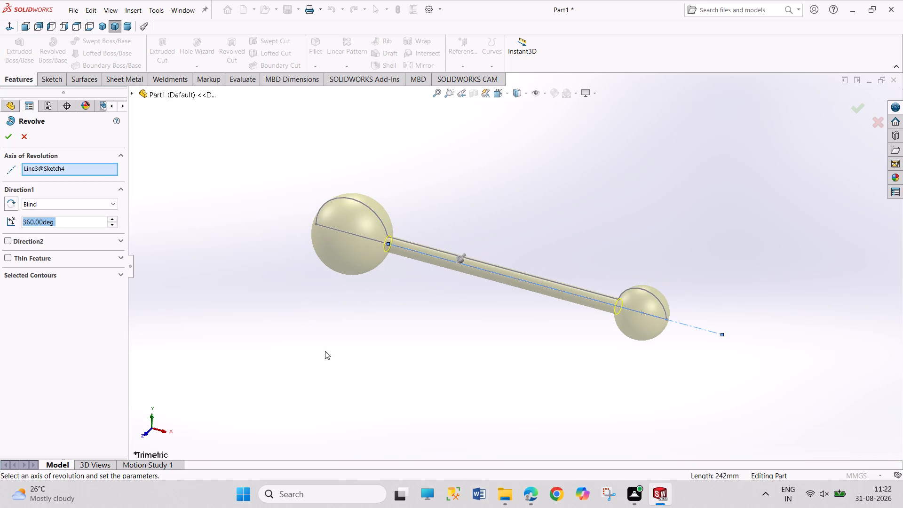
left_click(12, 135)
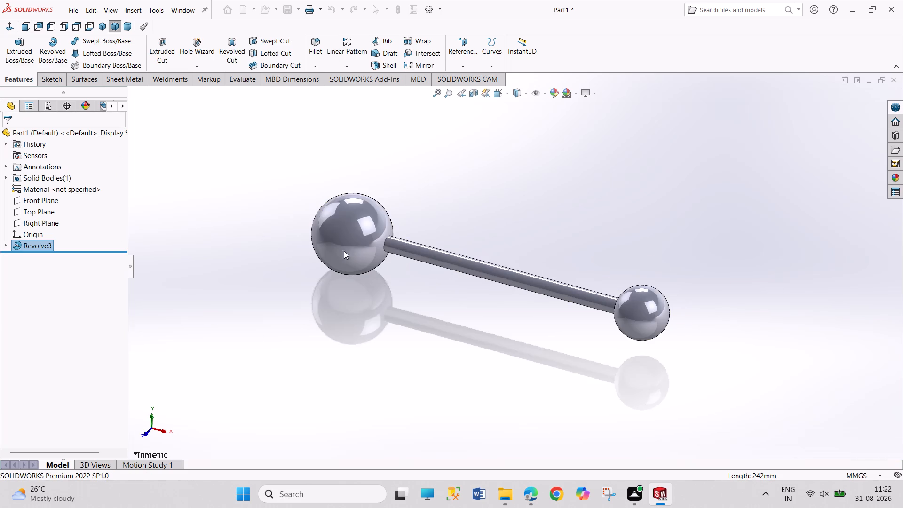
scroll(463, 260, "down", 2)
scroll(531, 299, "up", 3)
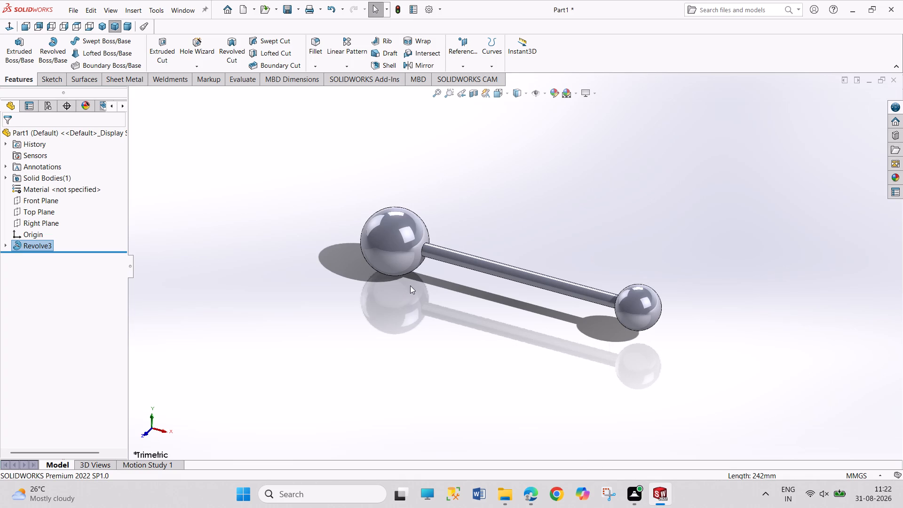
Reopen the revolve's profile sketch, Sketch4, for editing.
left_click(4, 245)
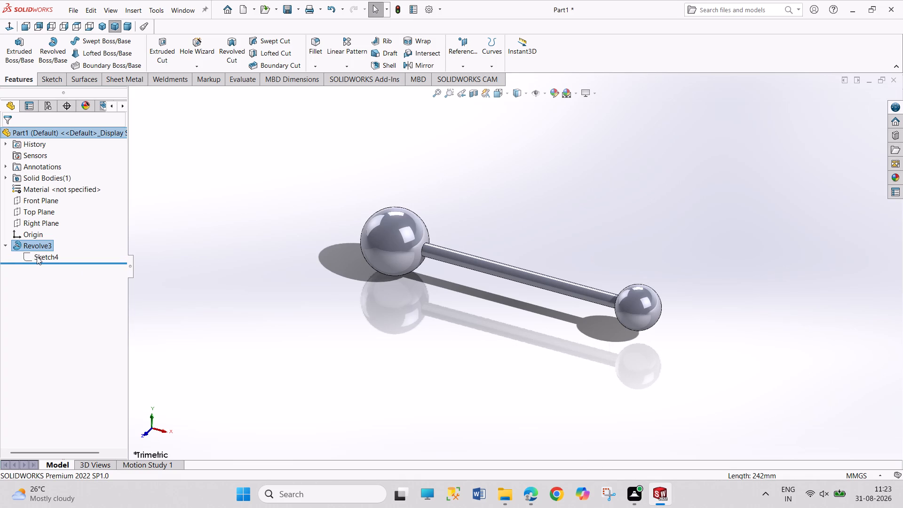
left_click(38, 256)
left_click(47, 231)
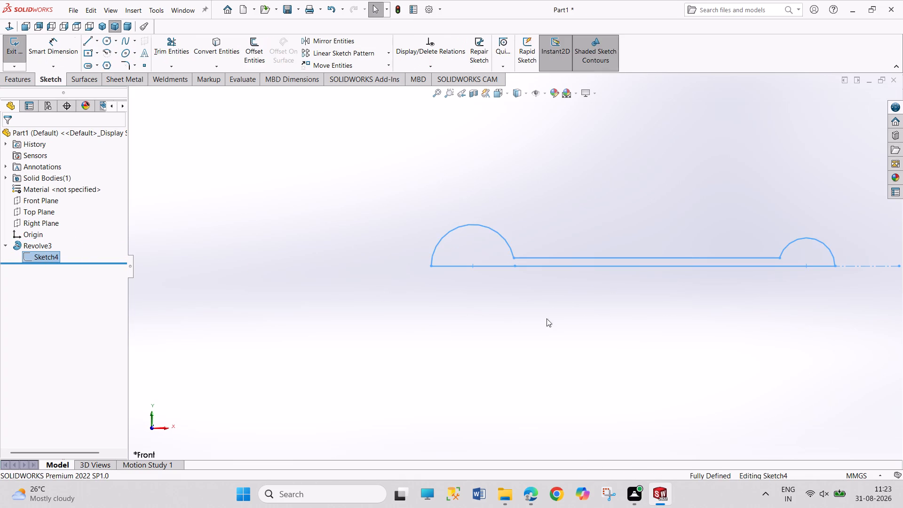
scroll(686, 317, "up", 1)
scroll(687, 317, "down", 1)
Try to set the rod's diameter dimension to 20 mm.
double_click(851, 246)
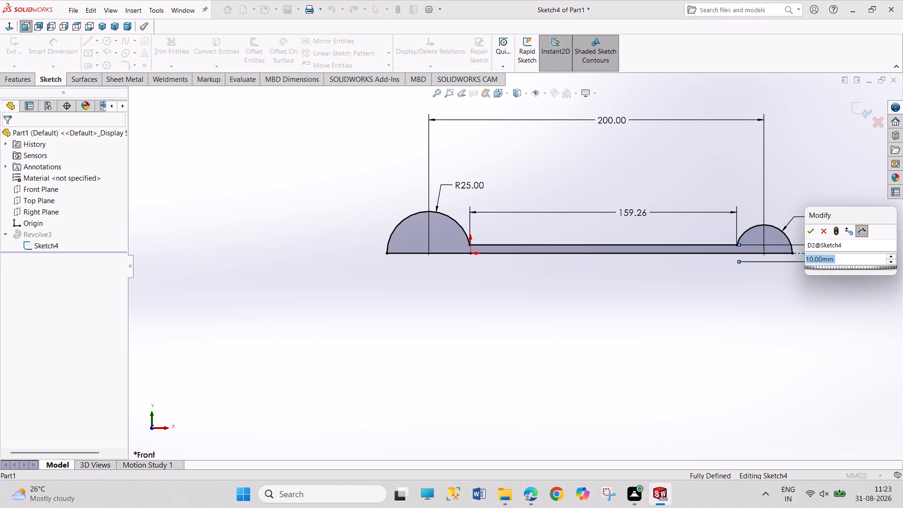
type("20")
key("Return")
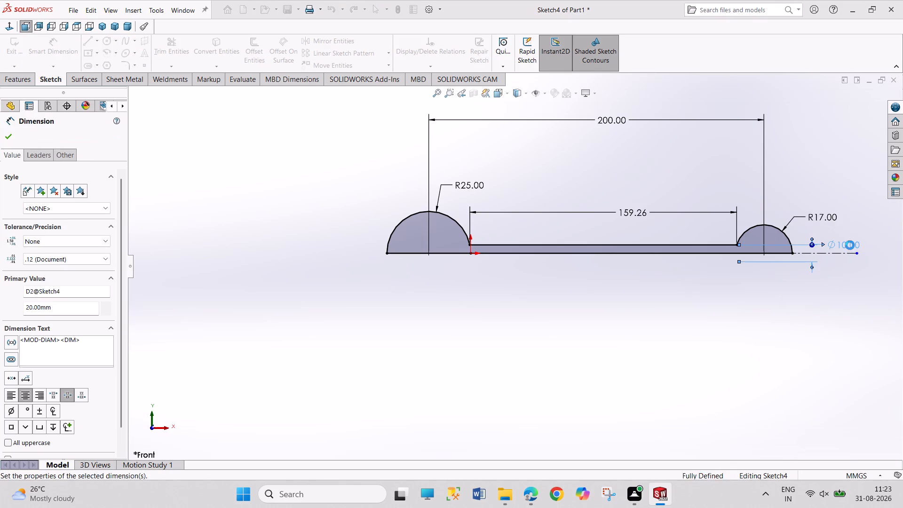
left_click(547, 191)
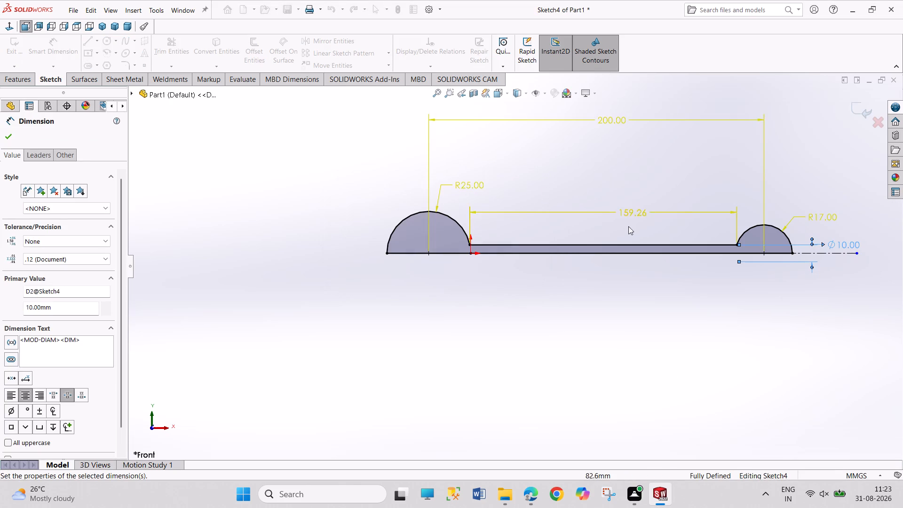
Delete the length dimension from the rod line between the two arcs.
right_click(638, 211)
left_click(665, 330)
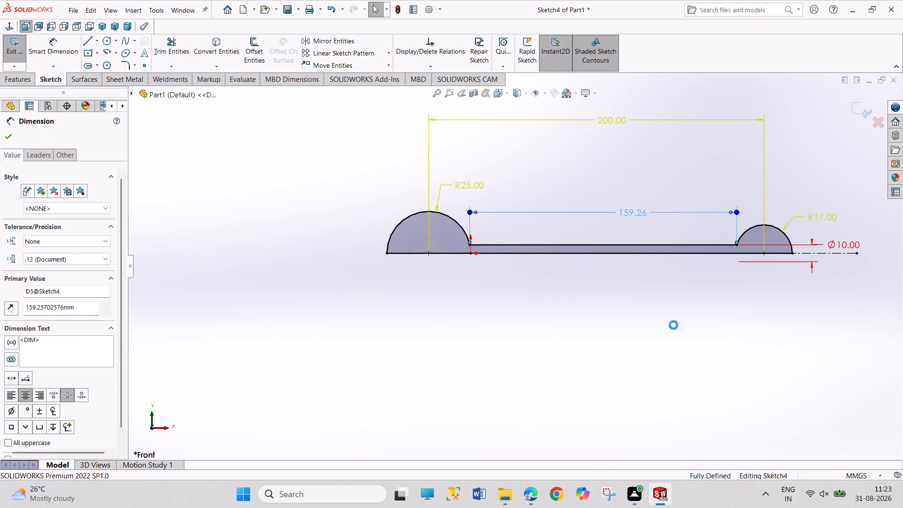
Set the rod's diameter to 20 mm and exit the sketch to rebuild the revolve.
double_click(834, 243)
type("20")
key("Return")
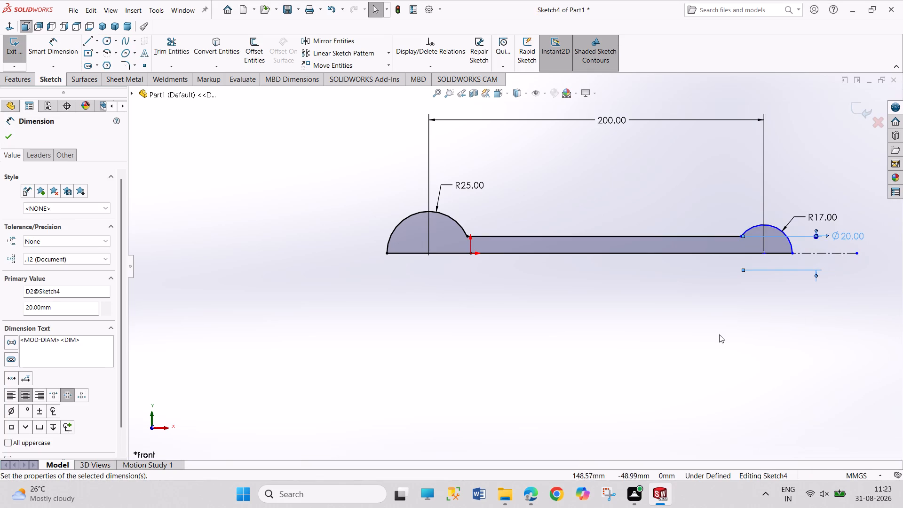
left_click_drag(719, 334, 762, 383)
left_click_drag(702, 331, 804, 411)
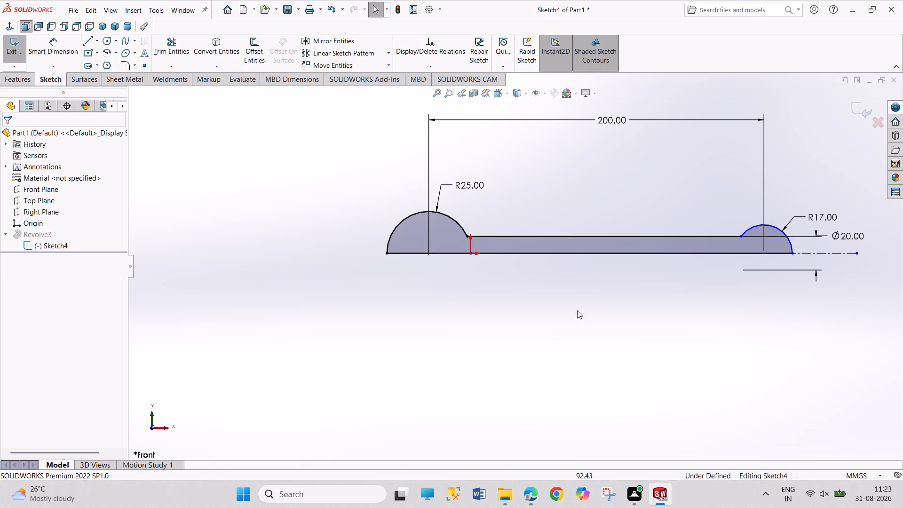
left_click(12, 50)
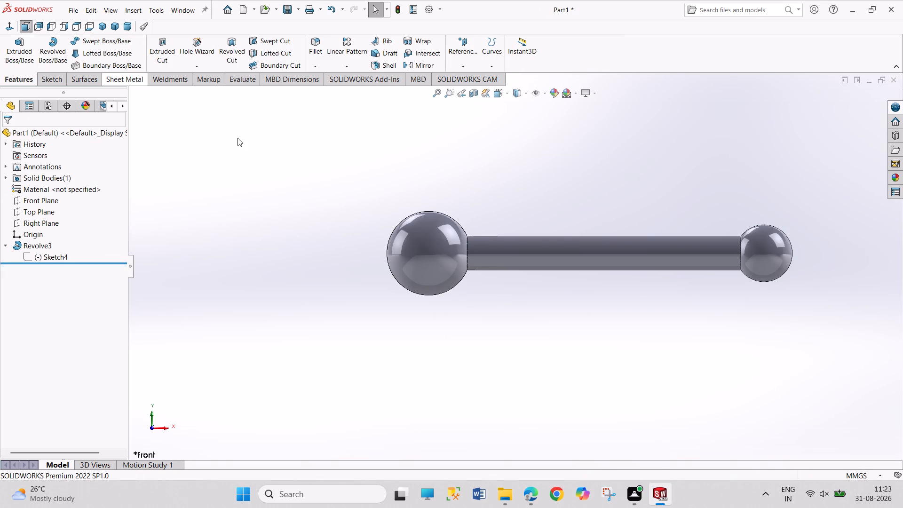
Create a reference plane offset 10 mm above the Top Plane.
middle_click_drag(522, 274, 540, 360)
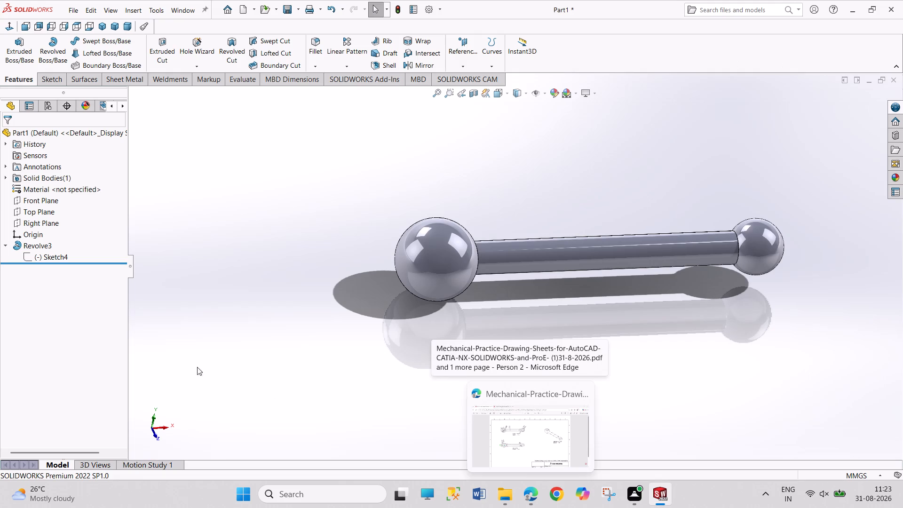
left_click(40, 211)
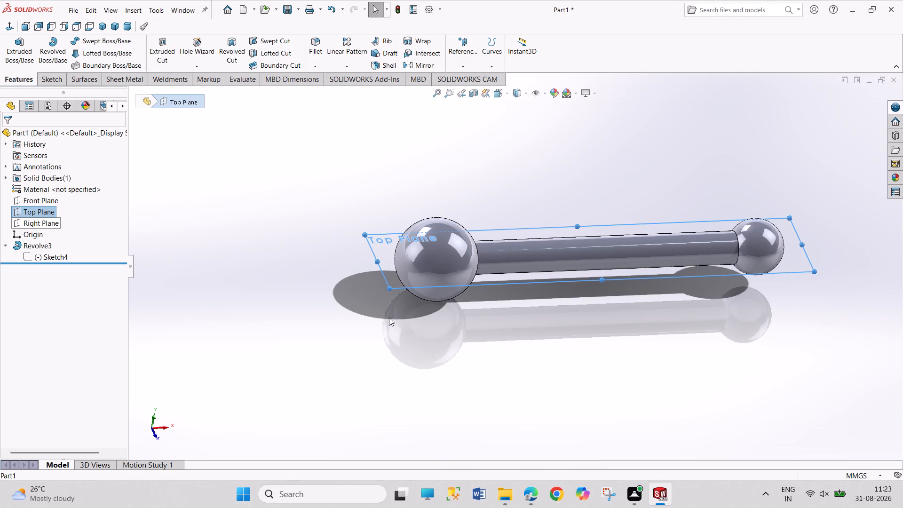
scroll(384, 305, "up", 1)
scroll(697, 261, "down", 4)
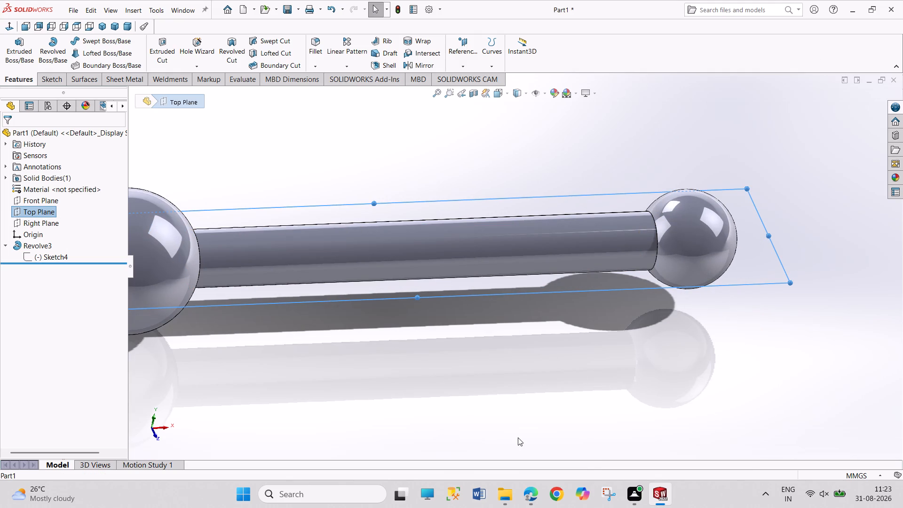
middle_click_drag(518, 437, 494, 385)
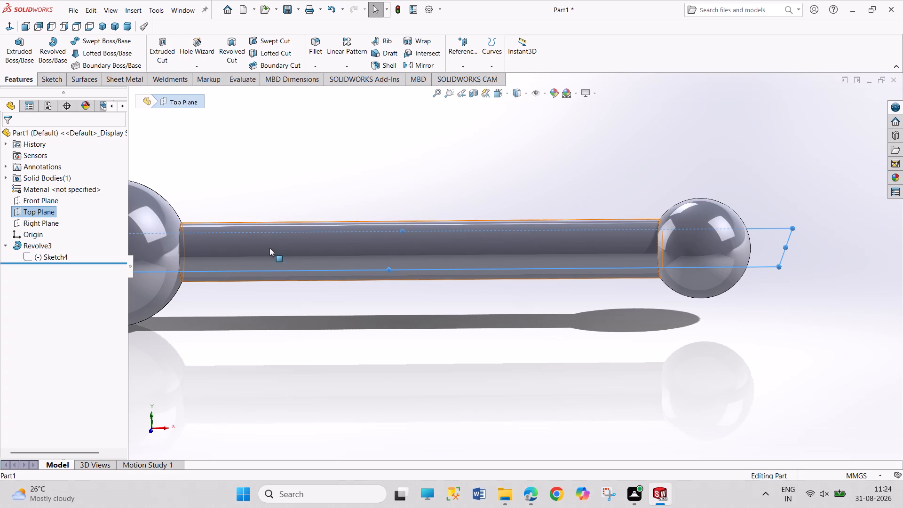
left_click(453, 58)
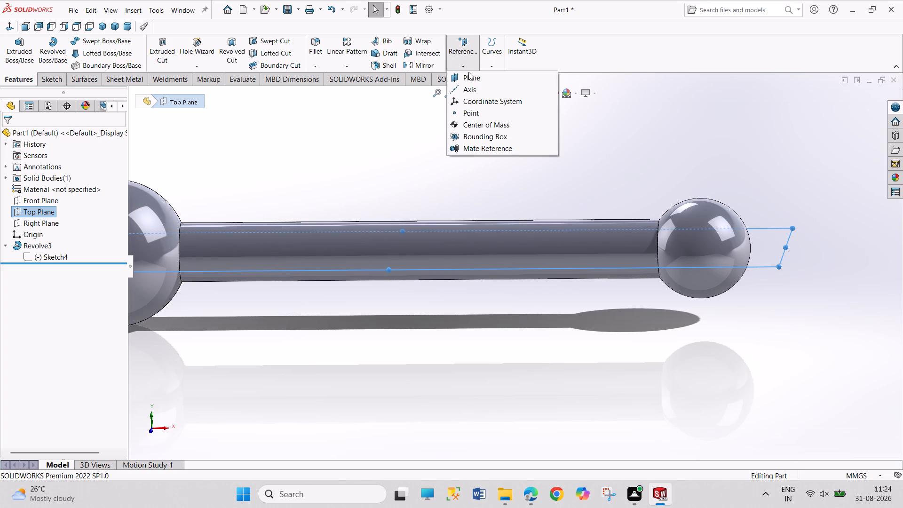
left_click(468, 76)
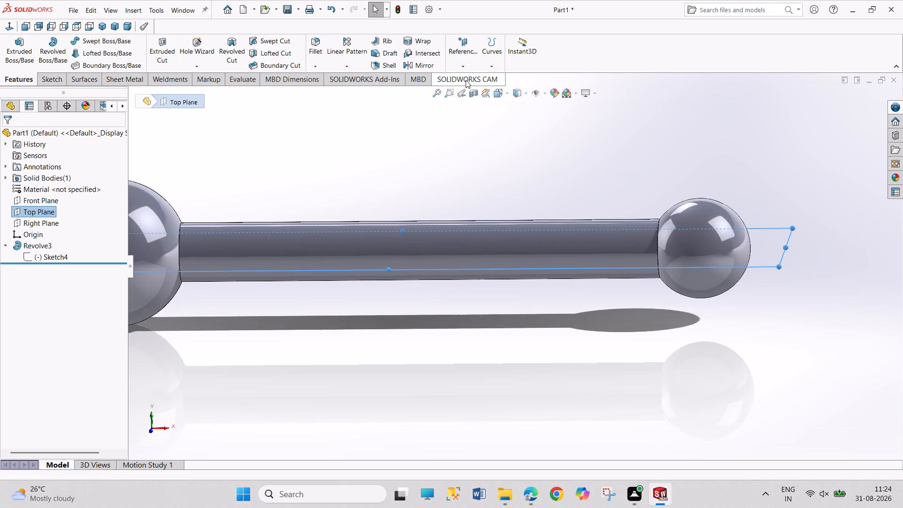
middle_click_drag(687, 341, 676, 322)
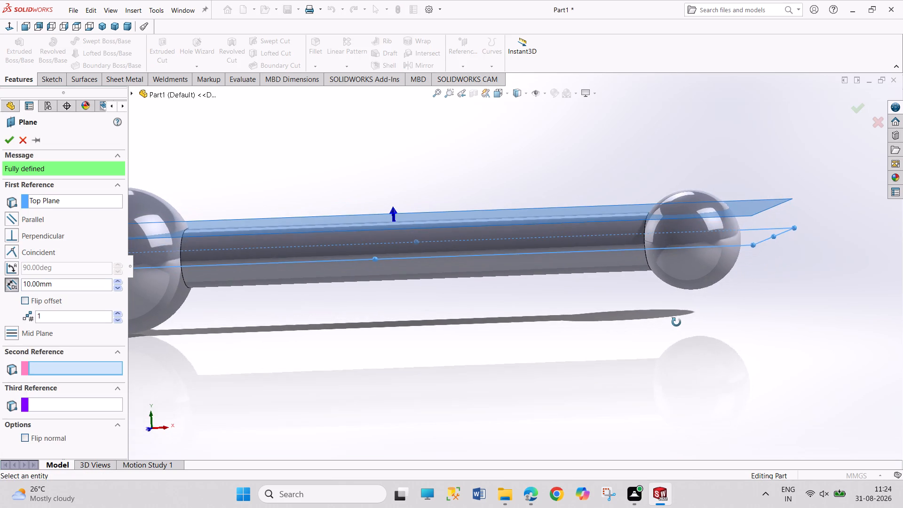
middle_click_drag(676, 322, 679, 305)
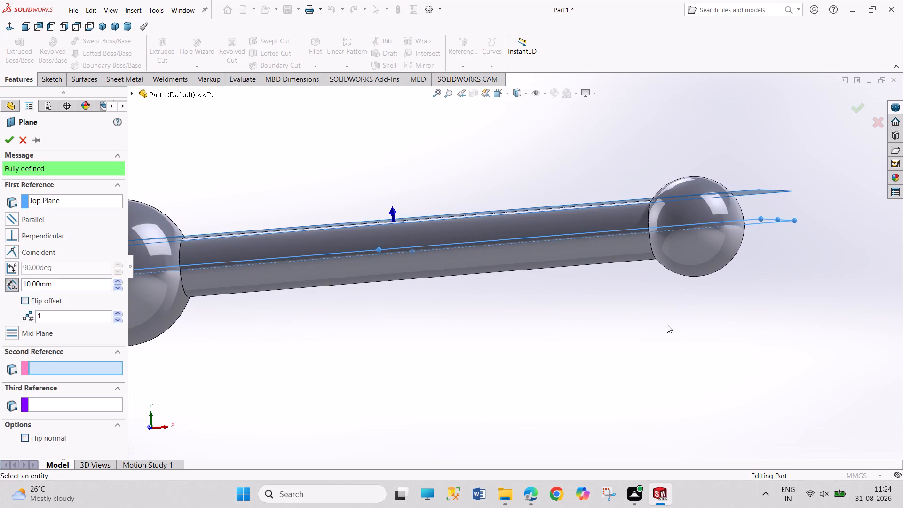
left_click(11, 137)
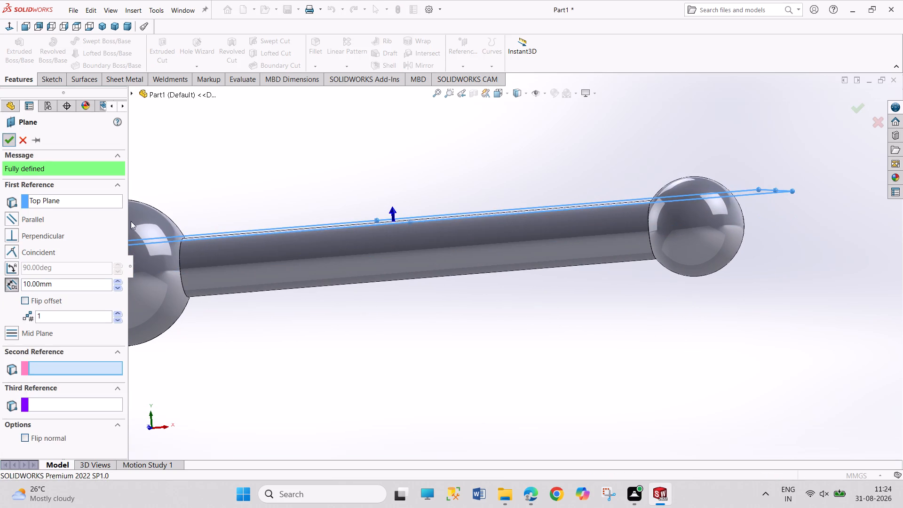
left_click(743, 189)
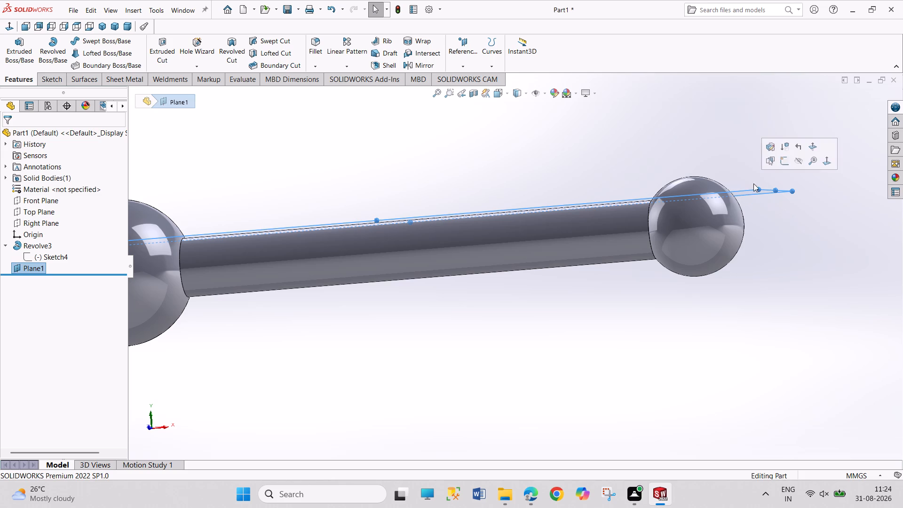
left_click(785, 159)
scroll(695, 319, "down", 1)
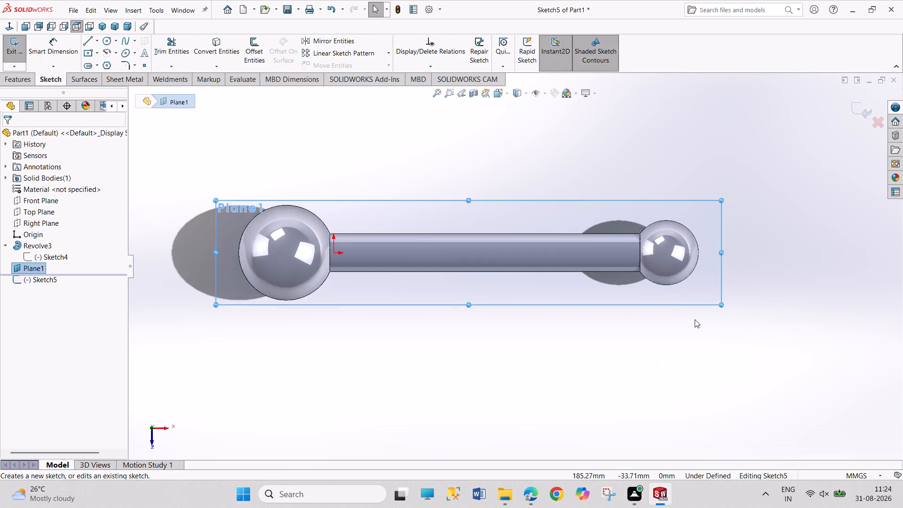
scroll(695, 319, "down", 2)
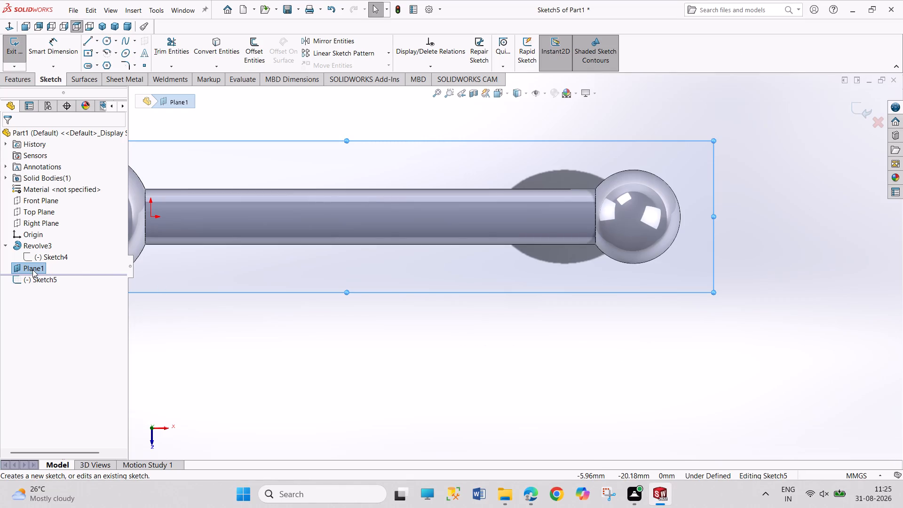
Set Plane1's offset distance from the Top Plane to 7.5 mm and rebuild, leaving the empty sketch.
middle_click_drag(246, 367, 228, 231)
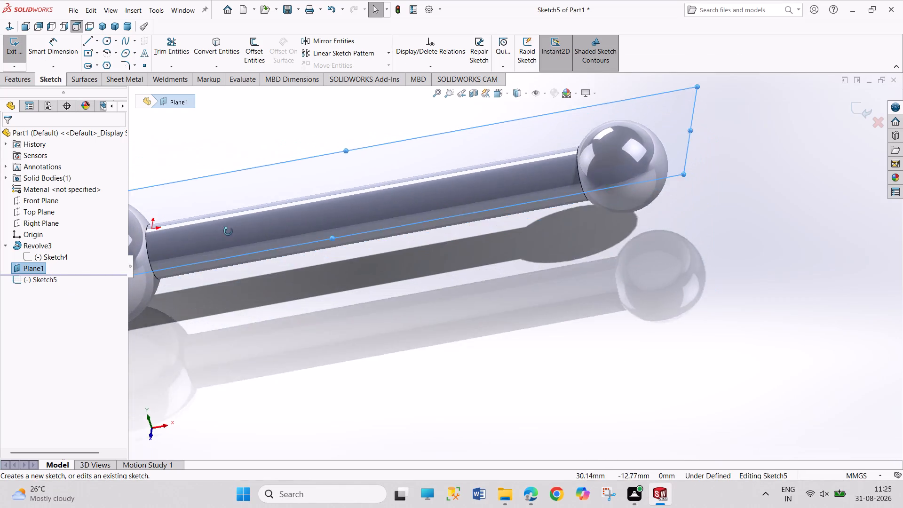
middle_click_drag(228, 231, 249, 177)
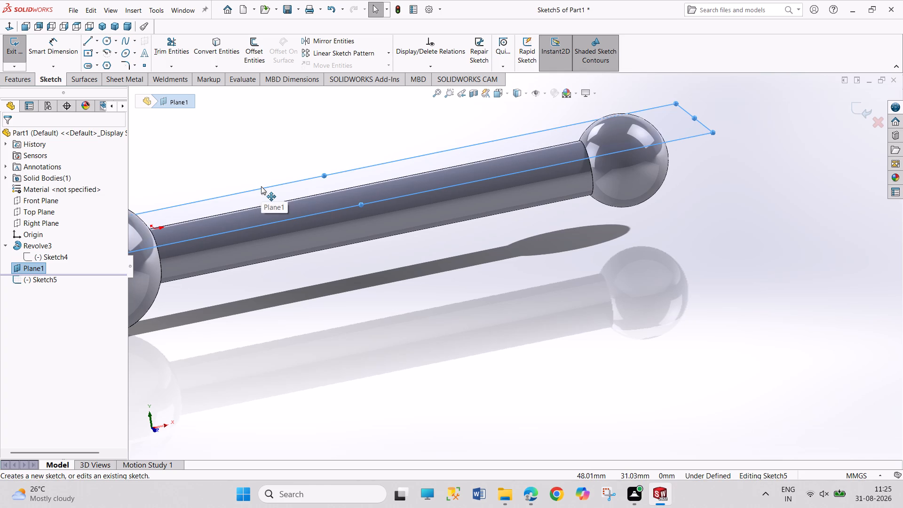
double_click(39, 268)
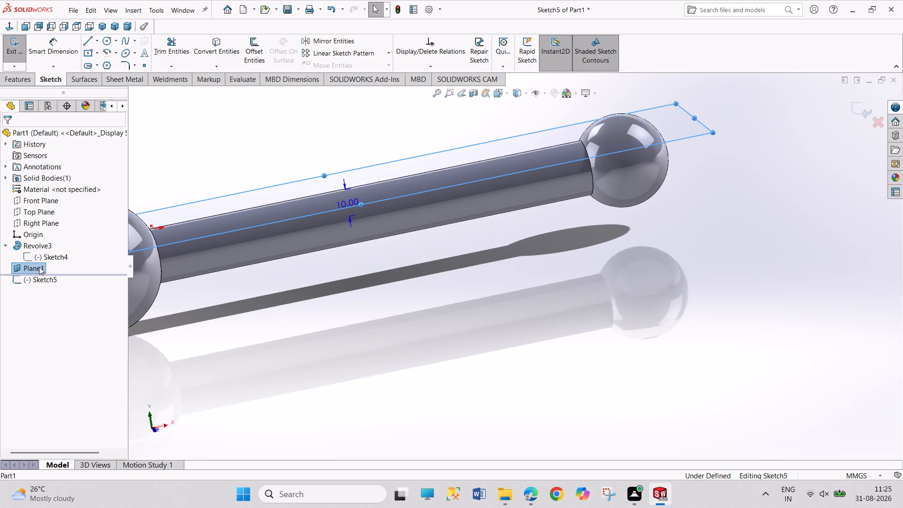
double_click(23, 268)
right_click(24, 266)
left_click(315, 289)
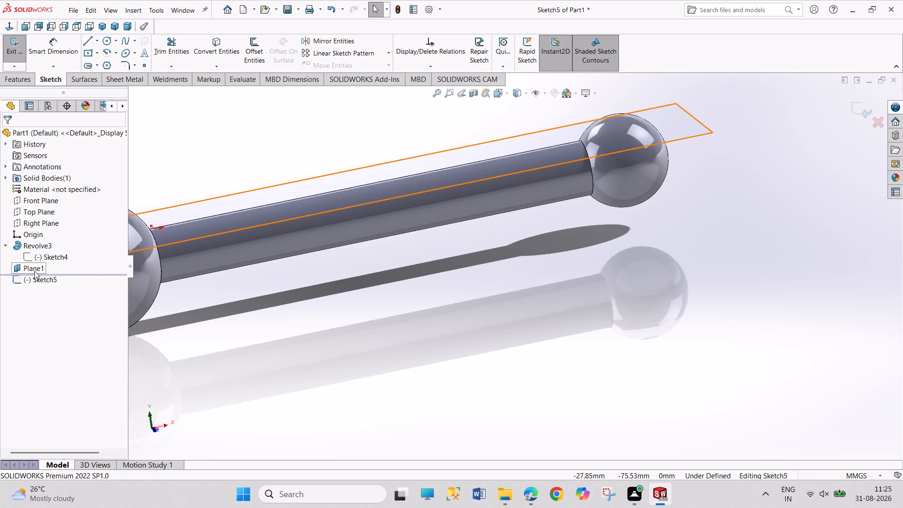
double_click(34, 267)
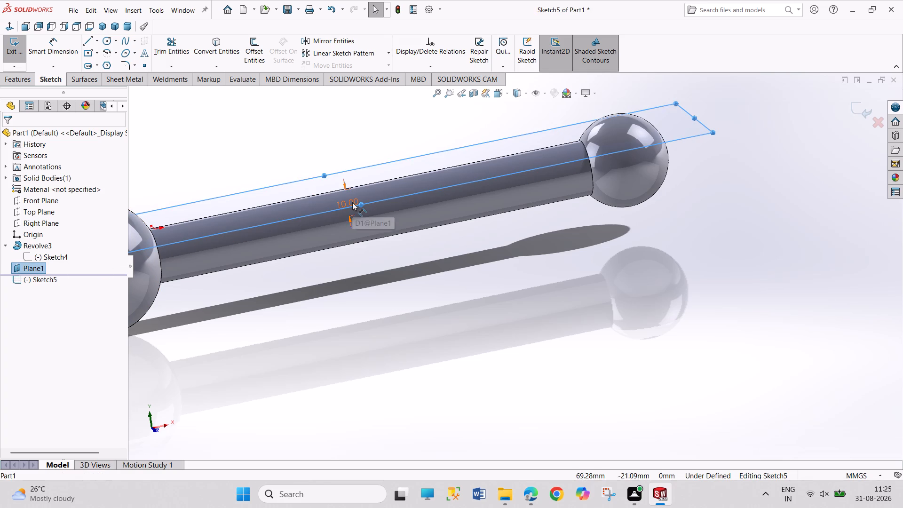
double_click(352, 202)
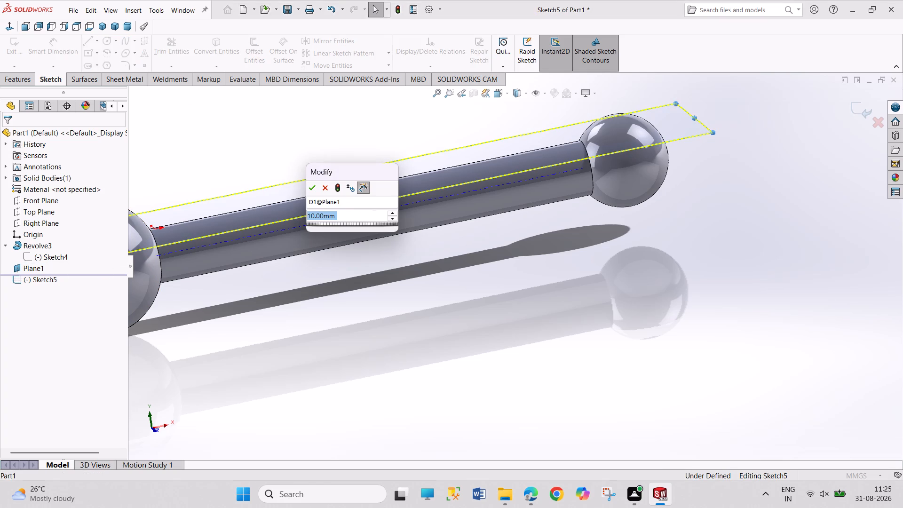
middle_click_drag(536, 294, 507, 239)
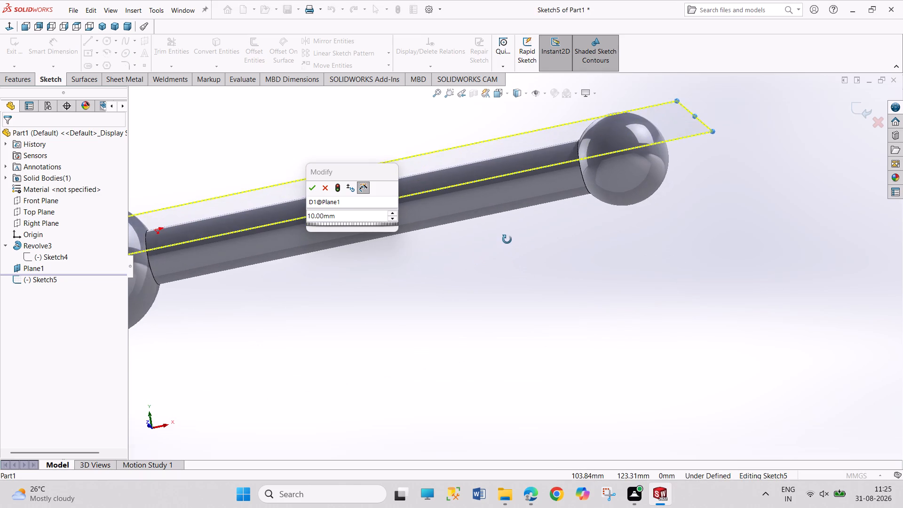
middle_click_drag(507, 239, 514, 262)
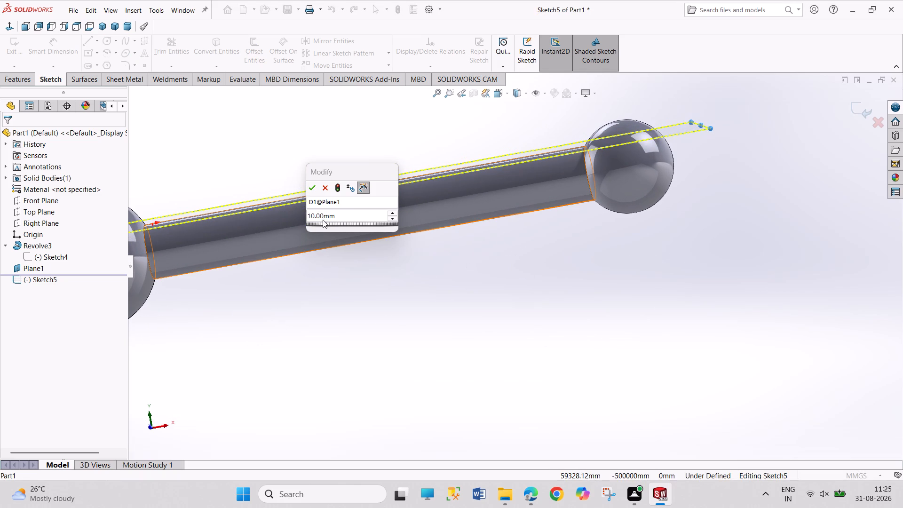
double_click(347, 214)
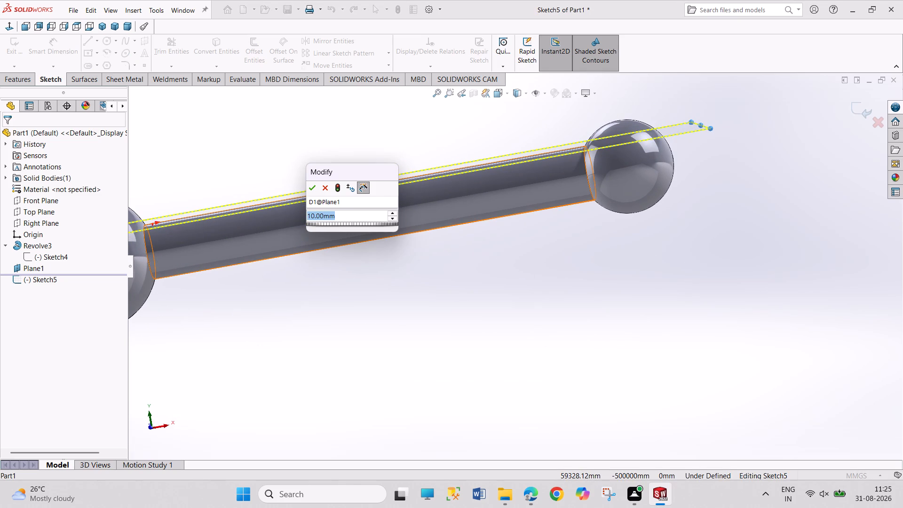
type("10")
type("-2.5")
key("Return")
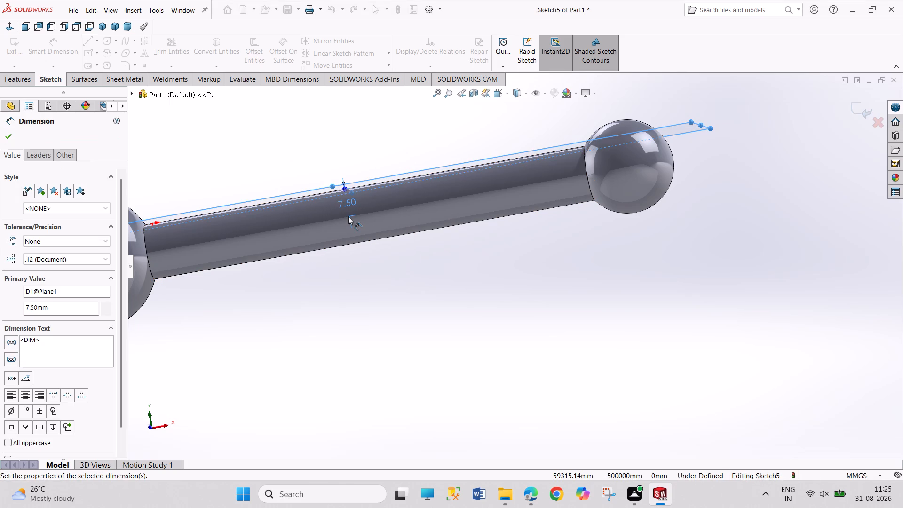
scroll(466, 317, "up", 1)
middle_click_drag(466, 317, 456, 341)
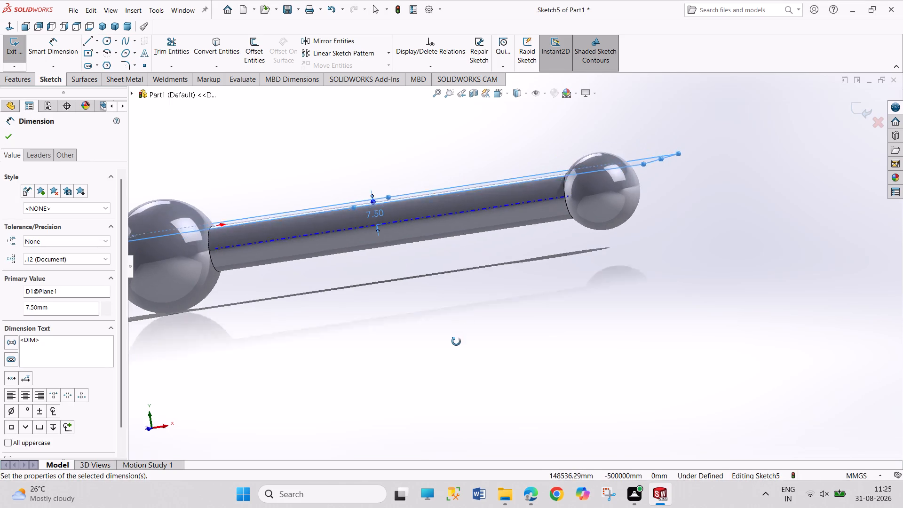
middle_click_drag(456, 341, 456, 347)
scroll(507, 161, "down", 4)
middle_click(581, 319)
middle_click_drag(574, 325, 578, 317)
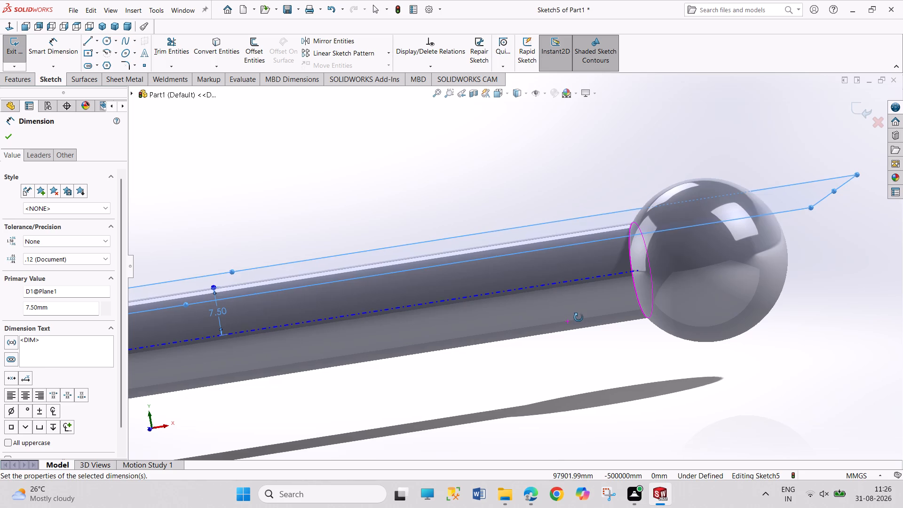
middle_click_drag(578, 317, 580, 302)
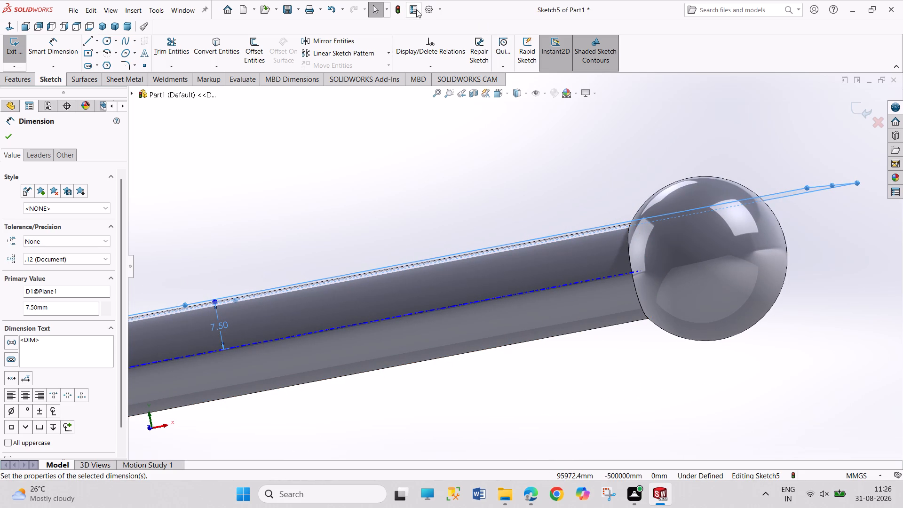
left_click(393, 14)
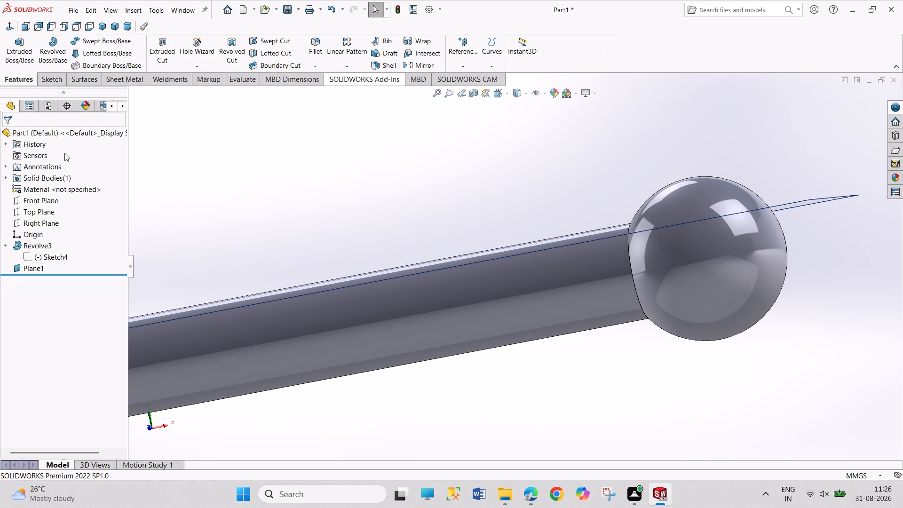
Start a new sketch on Plane1.
middle_click_drag(517, 220, 524, 225)
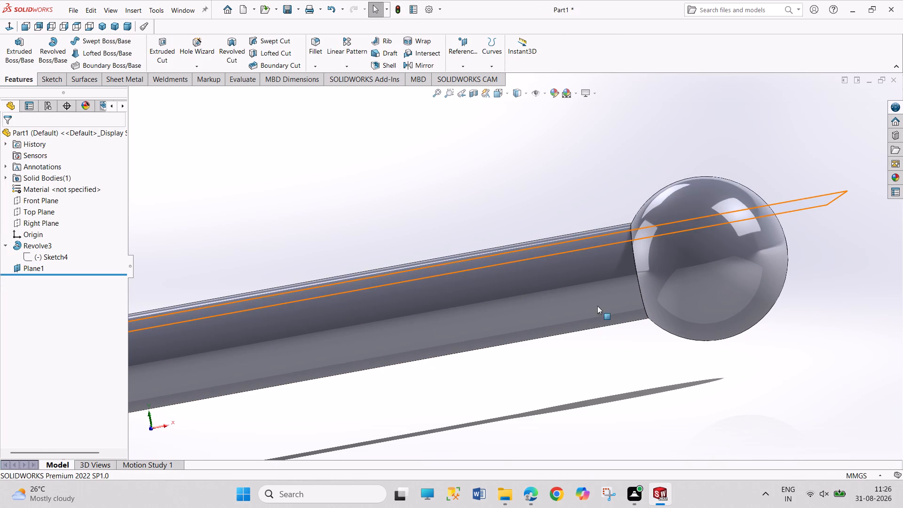
left_click(816, 193)
left_click(816, 203)
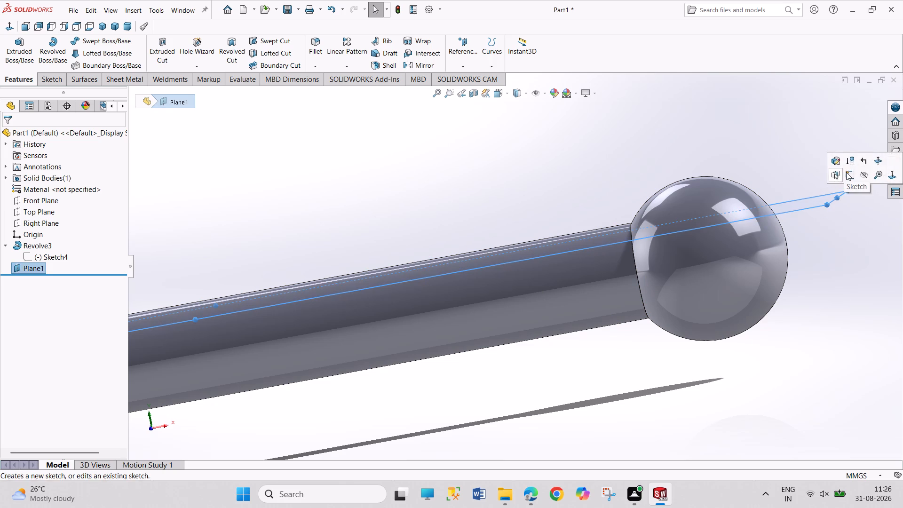
left_click(847, 172)
left_click(766, 282)
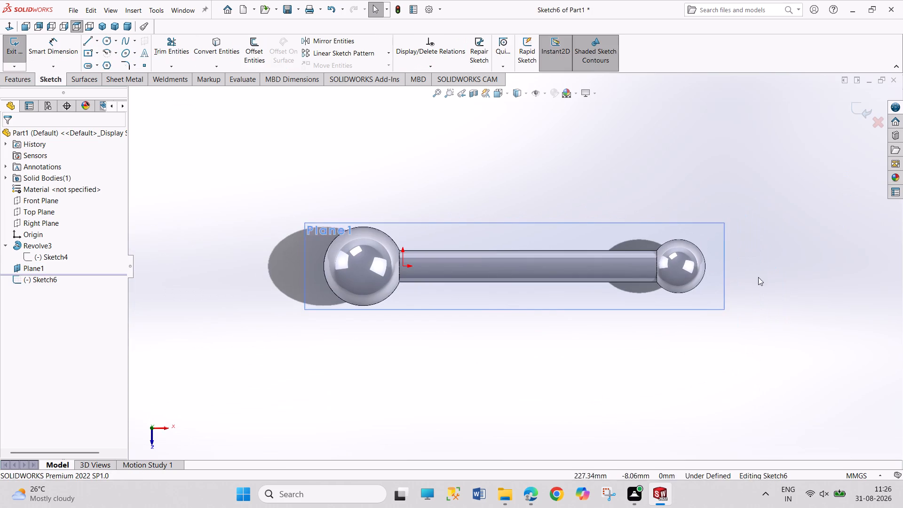
Sketch a closed four-sided line outline about 72 mm long and 35 mm wide around the smaller ball and adjoining rod end.
scroll(753, 262, "down", 2)
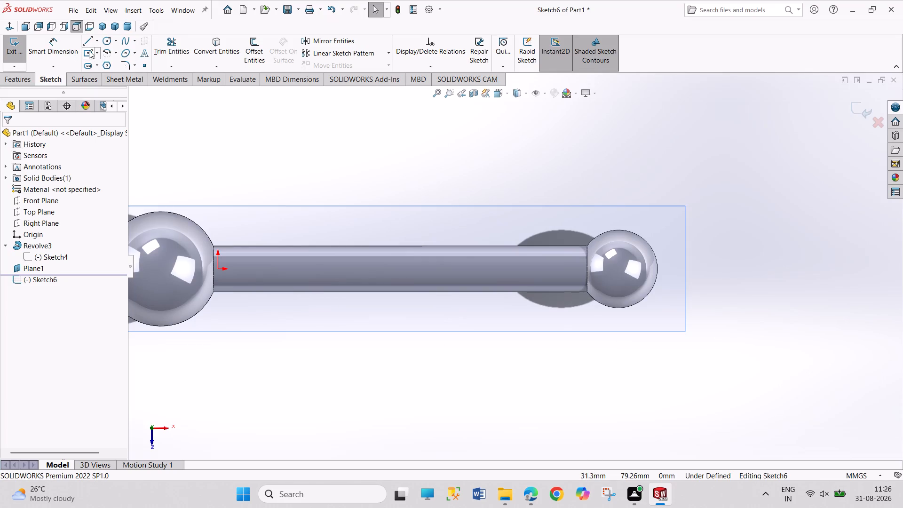
left_click(88, 40)
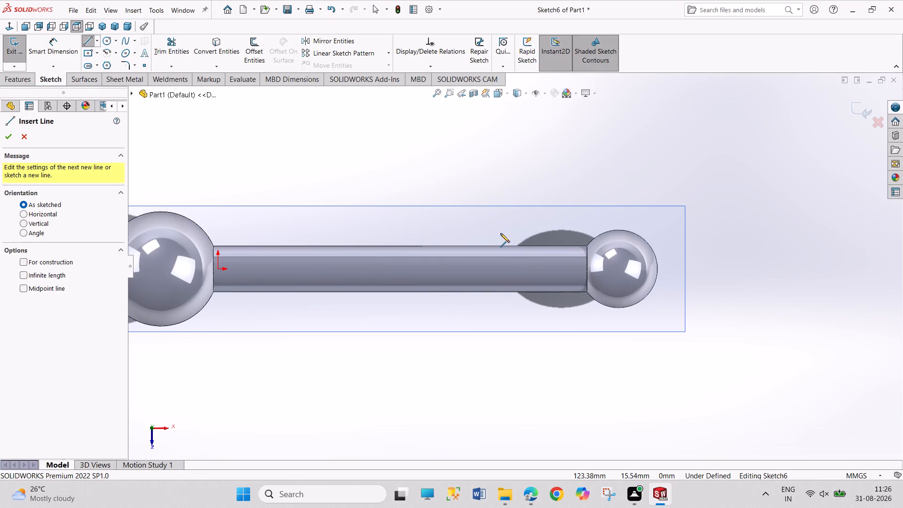
left_click(500, 233)
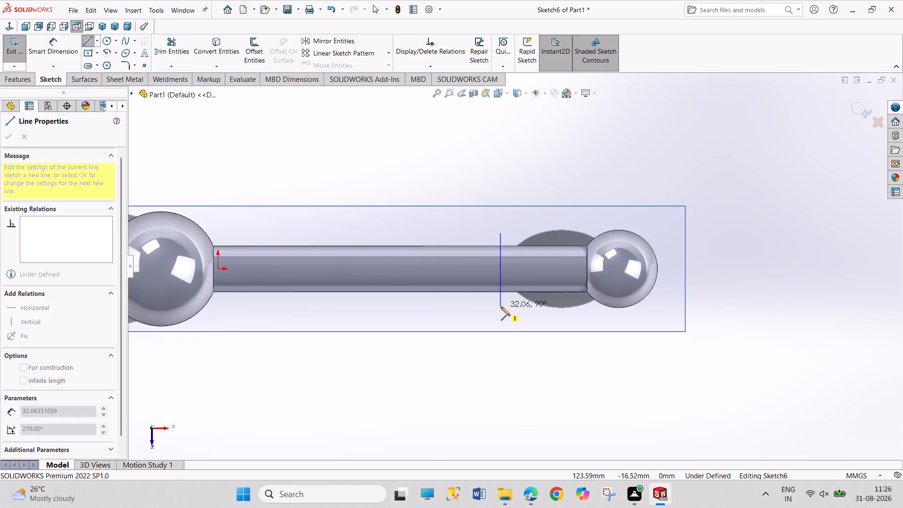
left_click(501, 307)
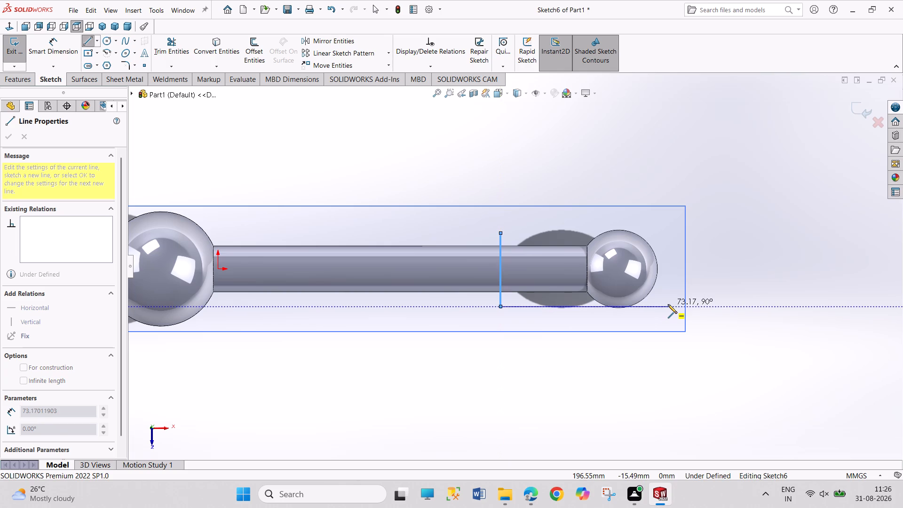
left_click(668, 304)
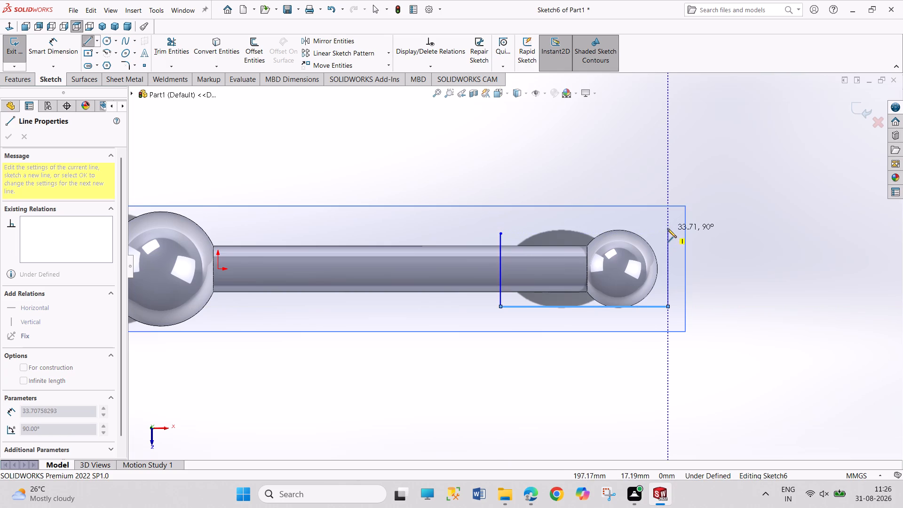
left_click(666, 228)
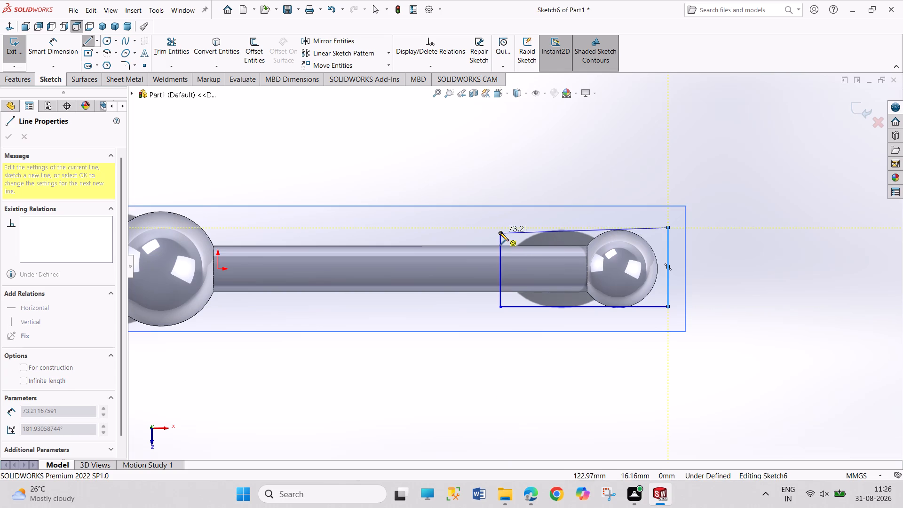
left_click_drag(499, 232, 499, 227)
right_click(521, 158)
left_click(533, 165)
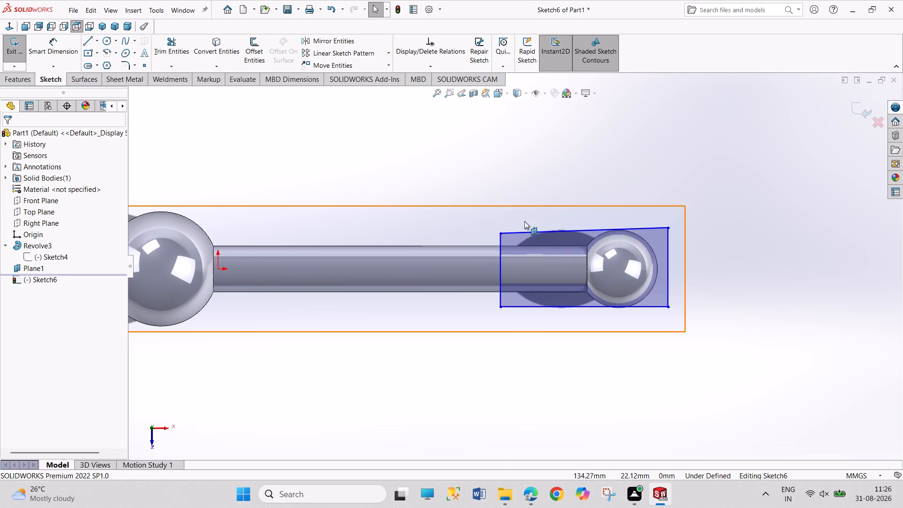
left_click_drag(501, 233, 503, 224)
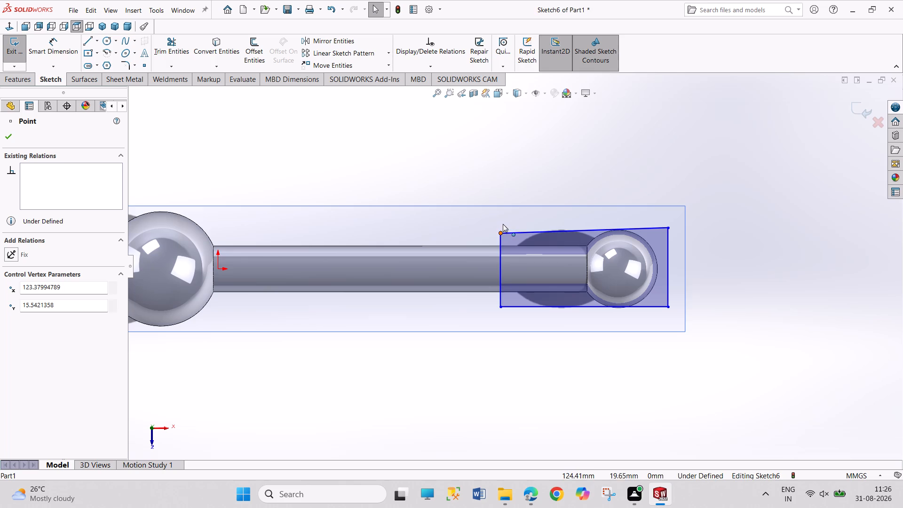
left_click_drag(503, 224, 503, 222)
left_click(668, 126)
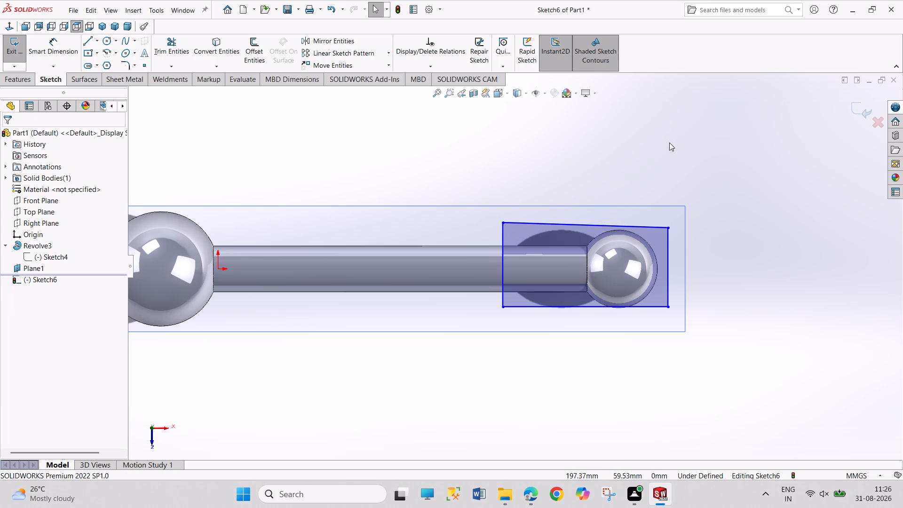
Dimension the outline's long horizontal edge to 38 mm.
right_click_drag(638, 413, 641, 350)
left_click(638, 309)
left_click(612, 383)
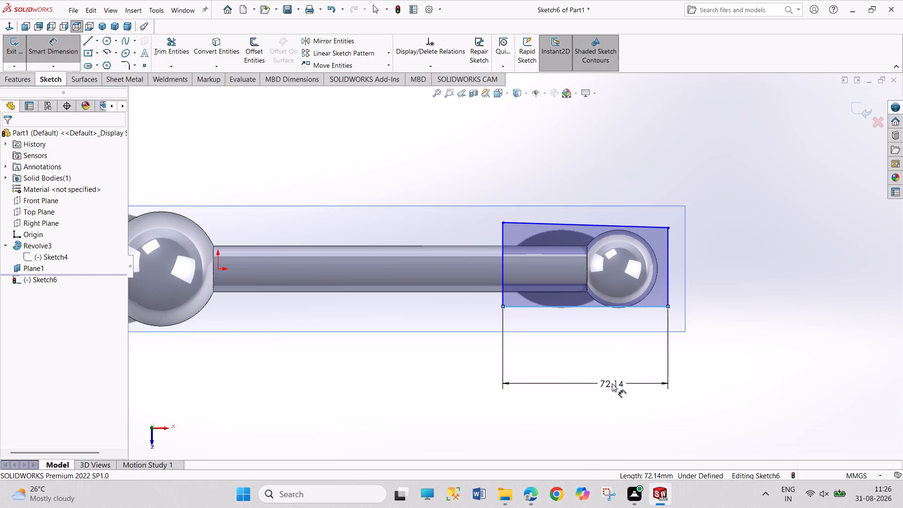
type("38")
key("Return")
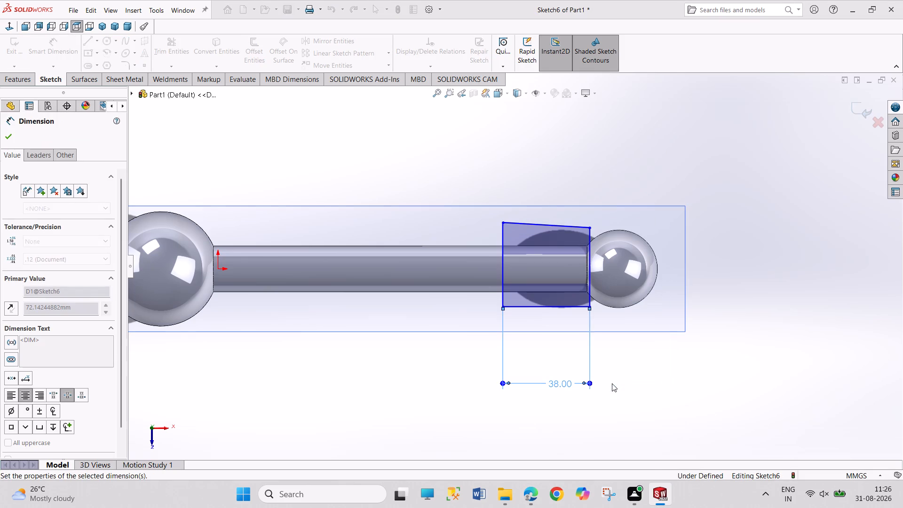
right_click(721, 393)
left_click_drag(739, 427, 732, 431)
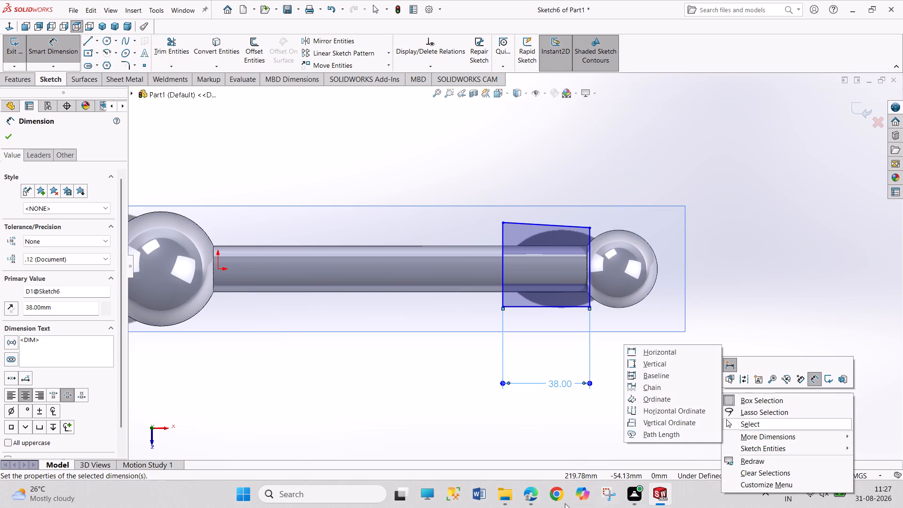
left_click(752, 422)
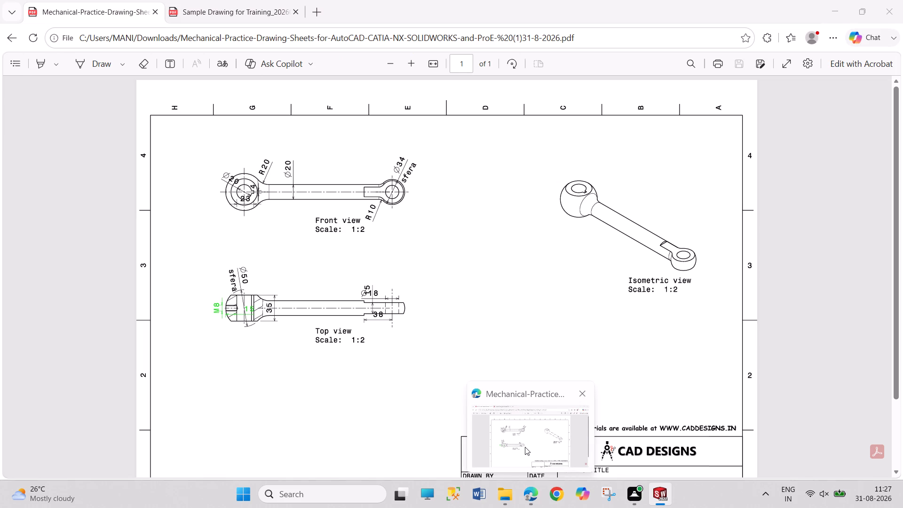
Change the outline's length dimension to 38+17, giving 55 mm.
double_click(562, 385)
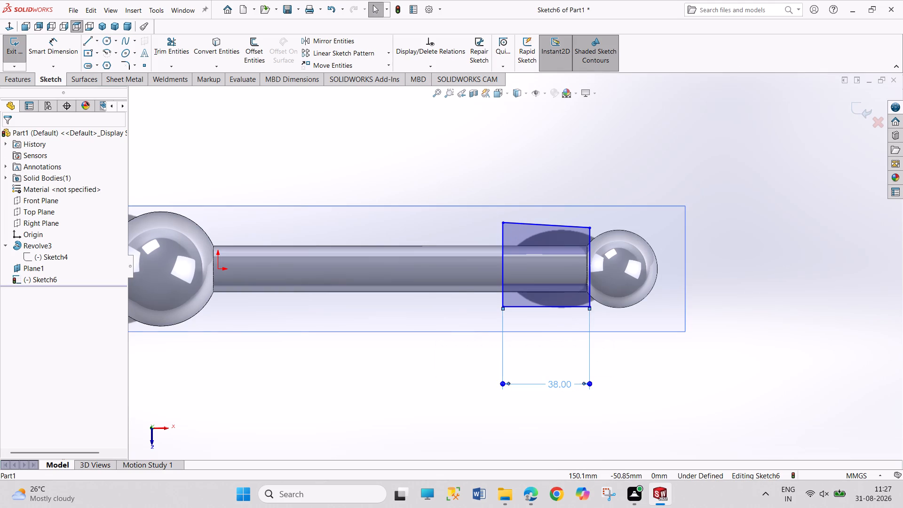
left_click(559, 392)
left_click(557, 399)
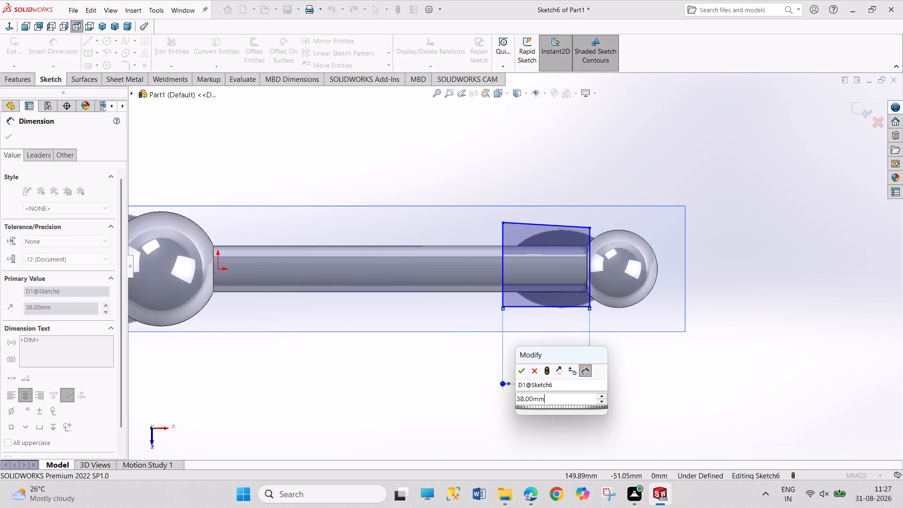
key("BackSpace")
key("BackSpace")
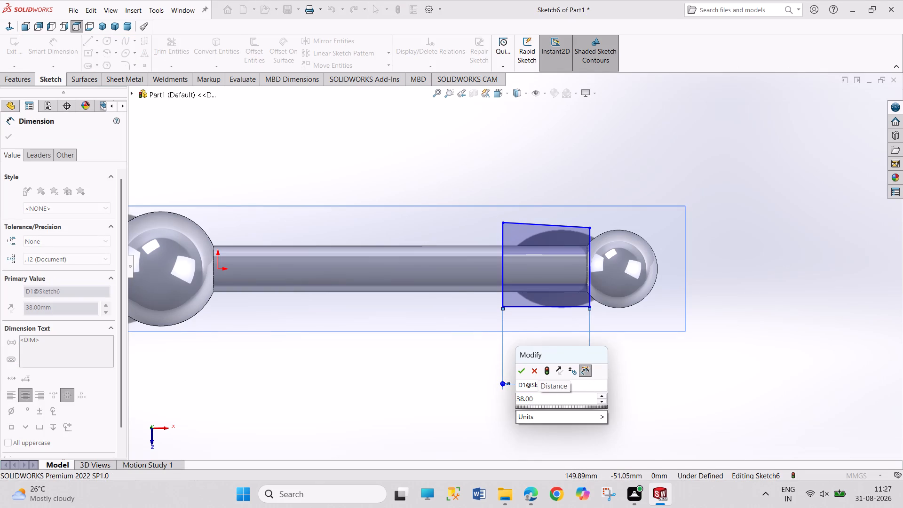
type("+17")
key("Return")
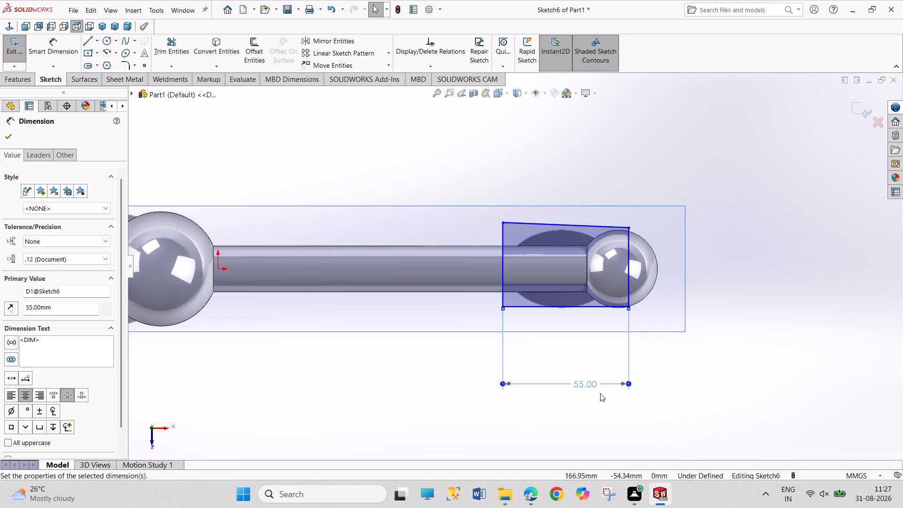
right_click(726, 342)
left_click(640, 434)
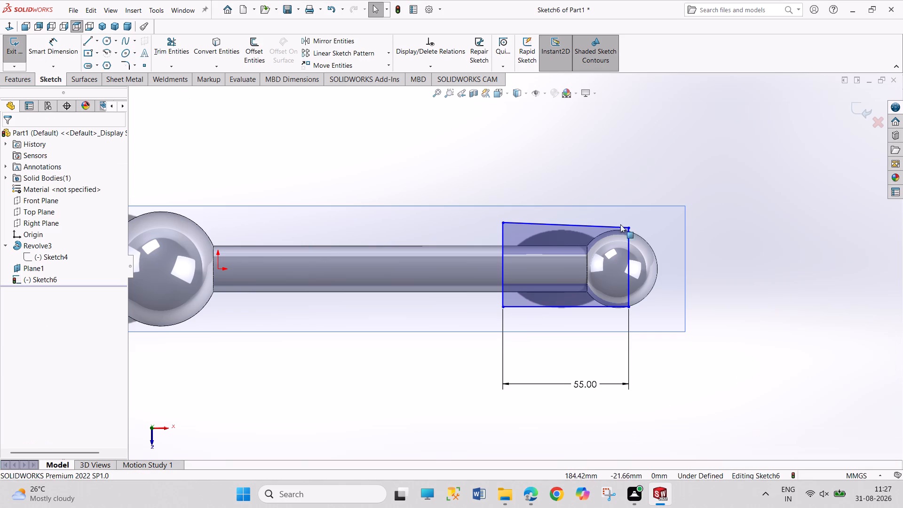
Shift the outline along the rod until its end edge meets the smaller ball's outer extremity, and exit the sketch.
left_click_drag(629, 268, 640, 268)
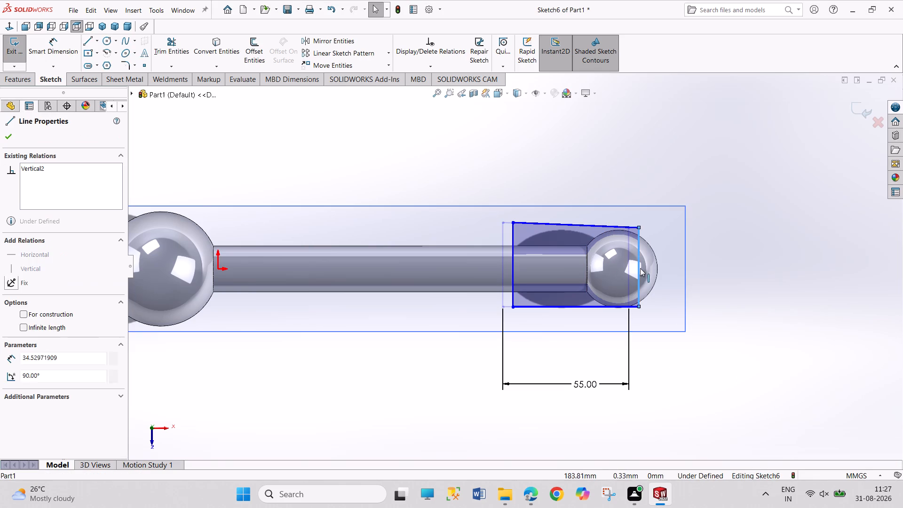
left_click_drag(640, 268, 658, 271)
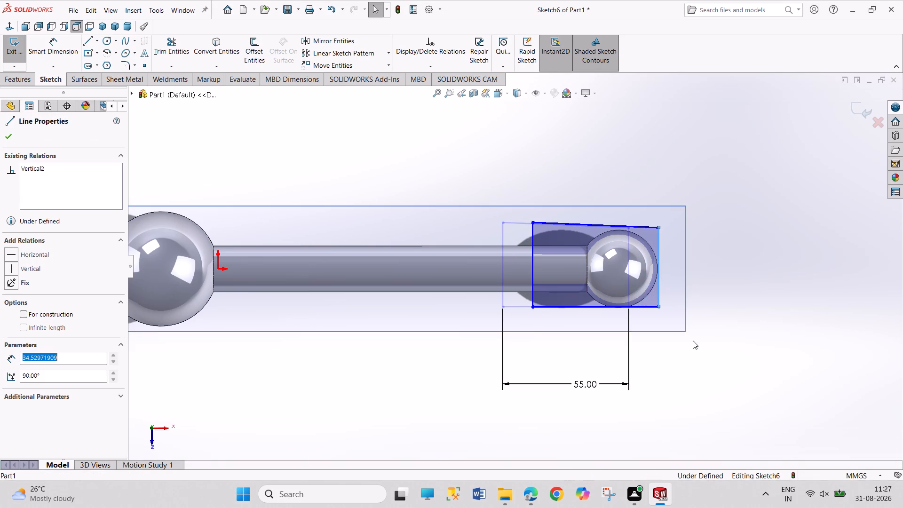
left_click(689, 372)
scroll(388, 407, "up", 1)
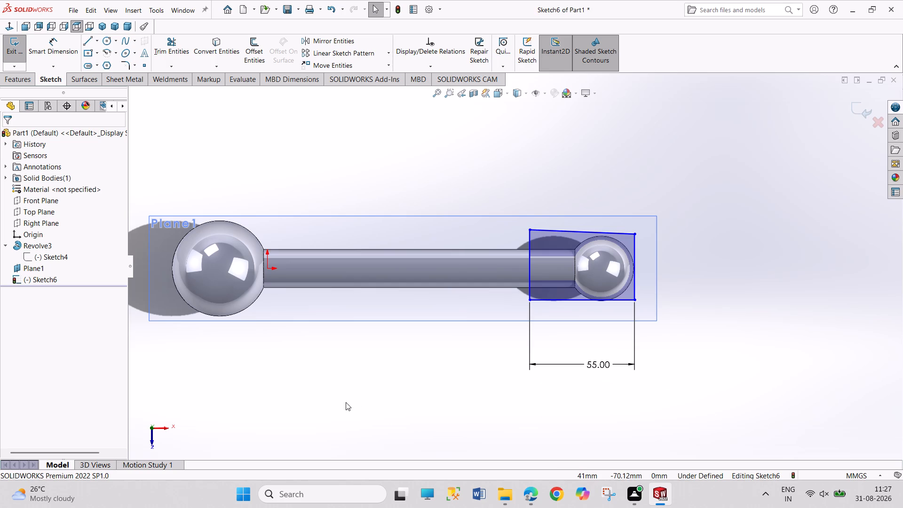
middle_click_drag(345, 403, 348, 264)
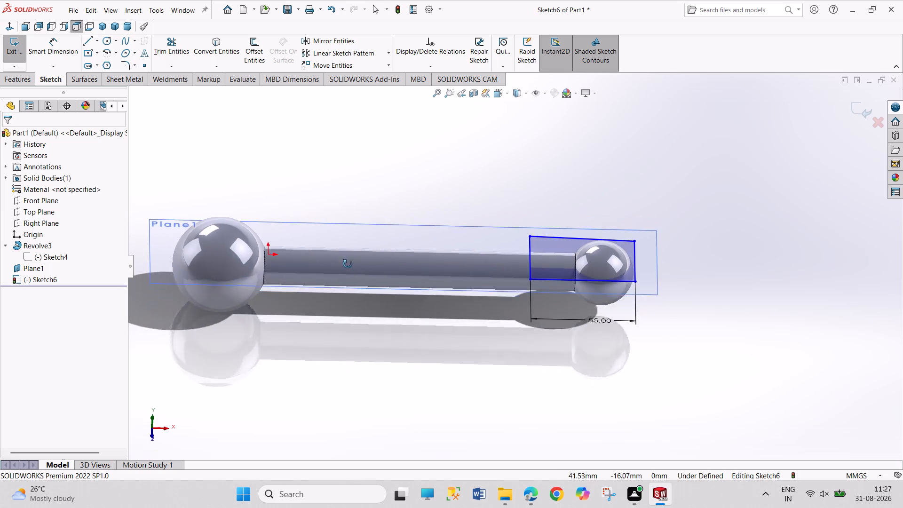
middle_click_drag(348, 264, 334, 318)
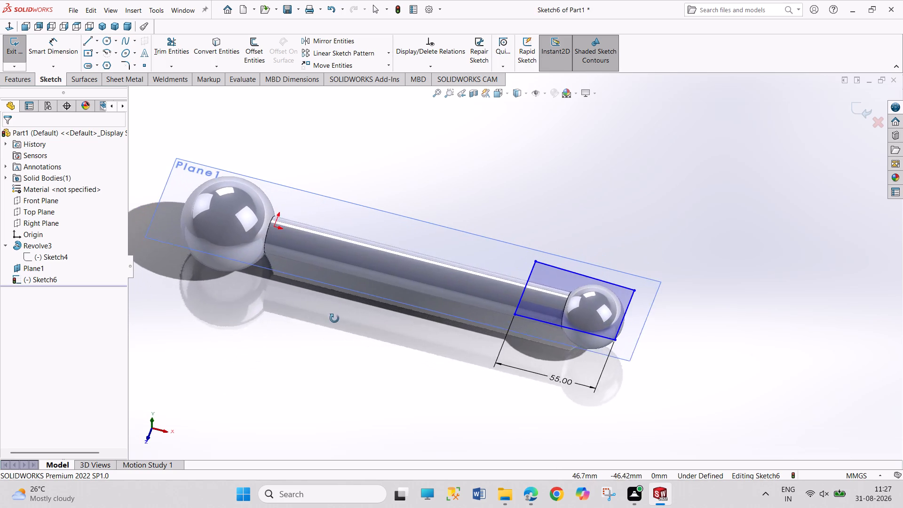
middle_click_drag(334, 318, 341, 341)
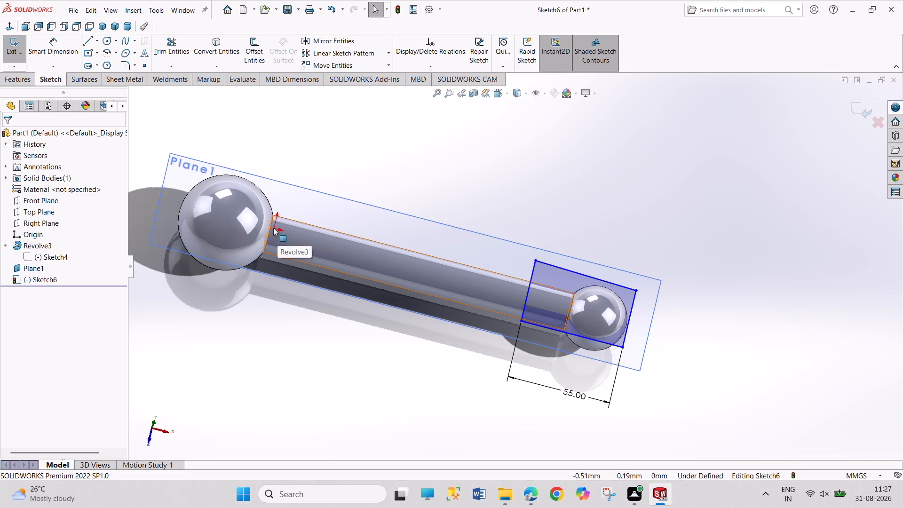
scroll(674, 385, "up", 1)
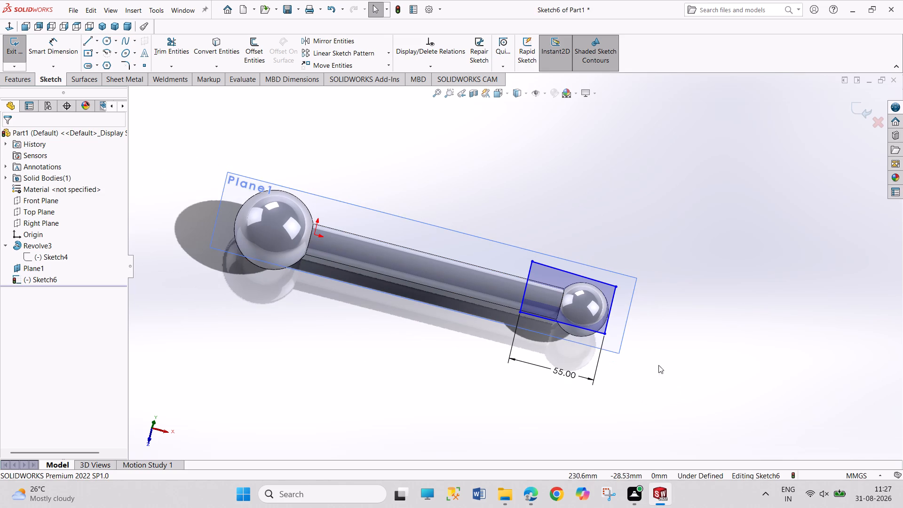
scroll(476, 336, "down", 2)
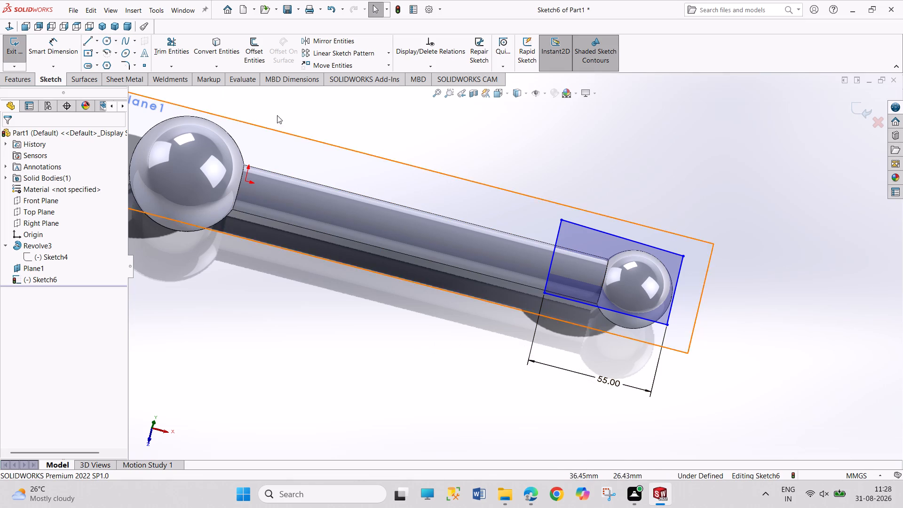
left_click(13, 49)
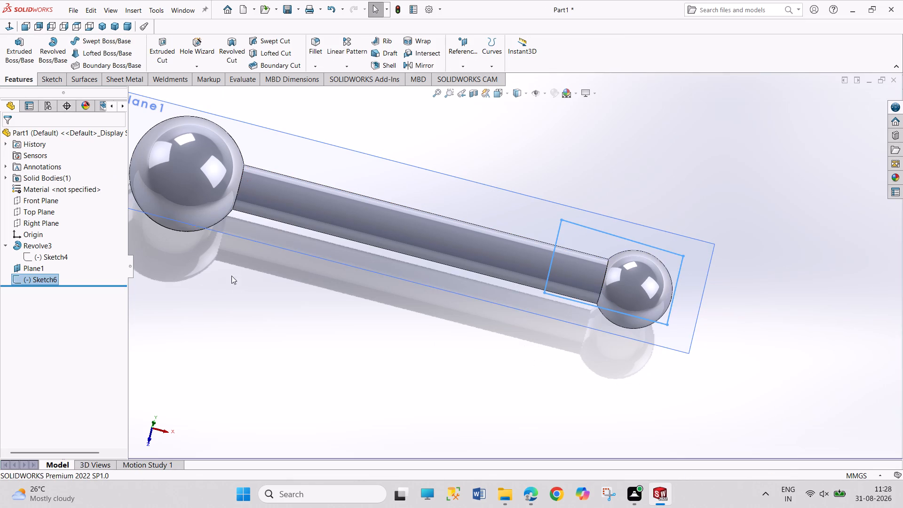
Cut-extrude the outline around the smaller ball 10 mm with the direction reversed, away from the rod's centre.
left_click(161, 48)
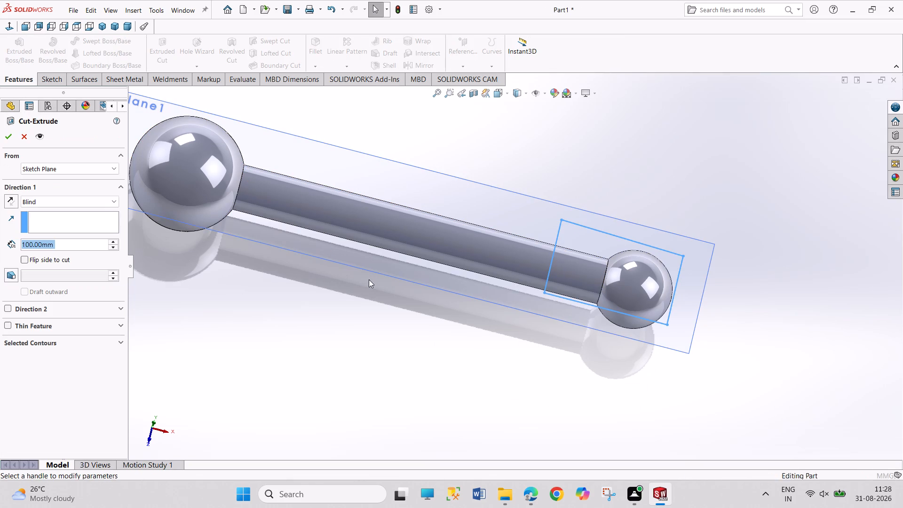
left_click(24, 258)
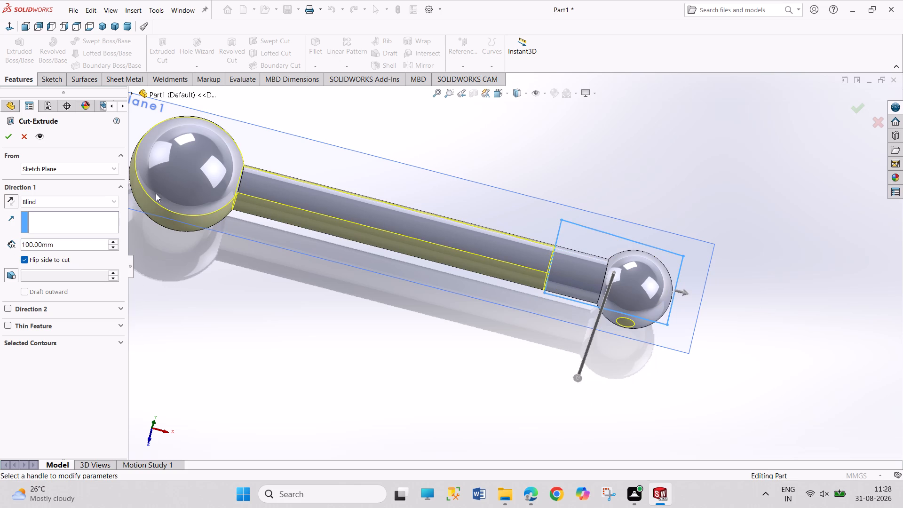
left_click(24, 260)
left_click(10, 199)
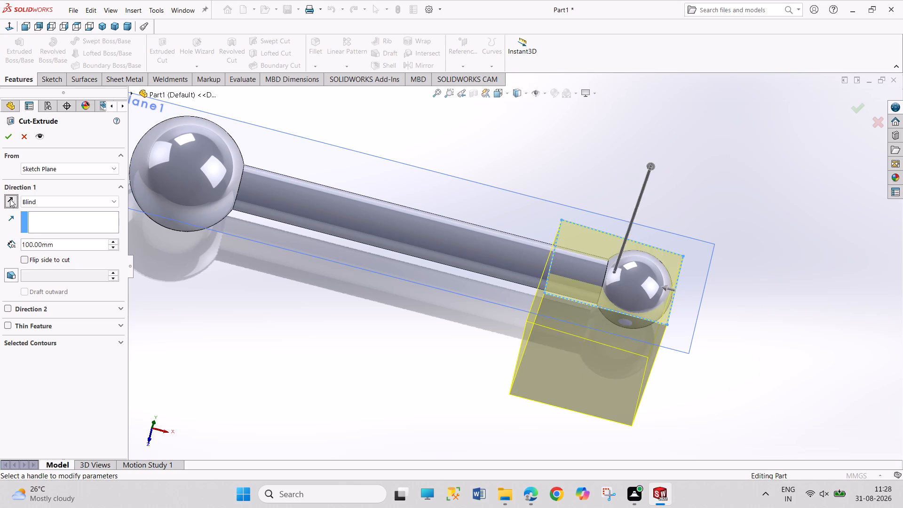
middle_click_drag(296, 321, 298, 197)
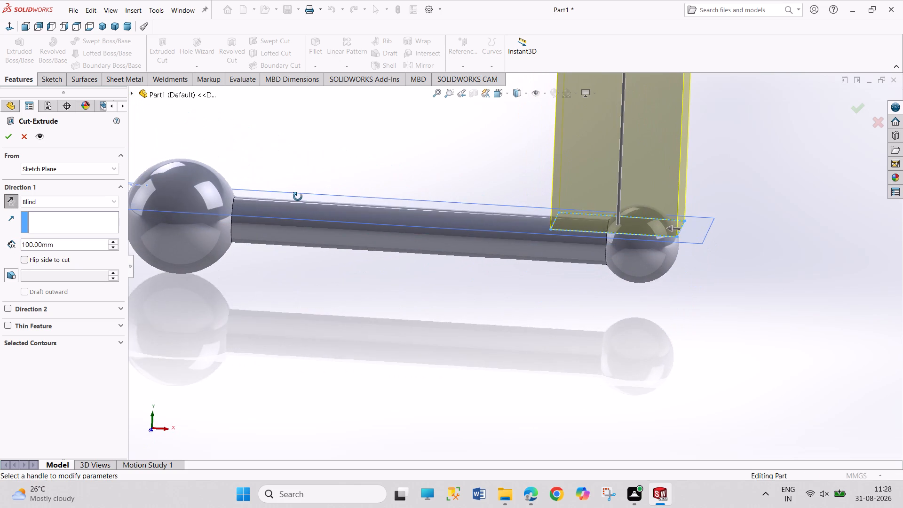
middle_click_drag(298, 197, 301, 197)
double_click(72, 245)
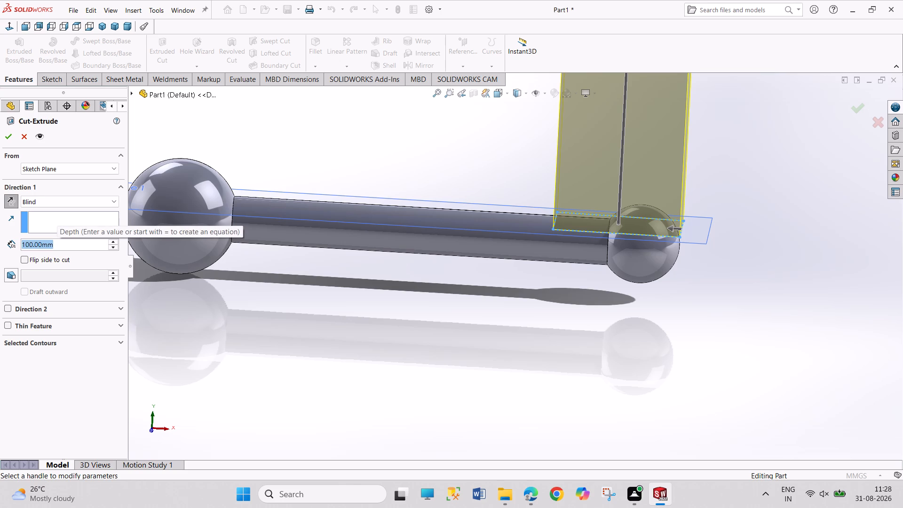
type("10")
key("Return")
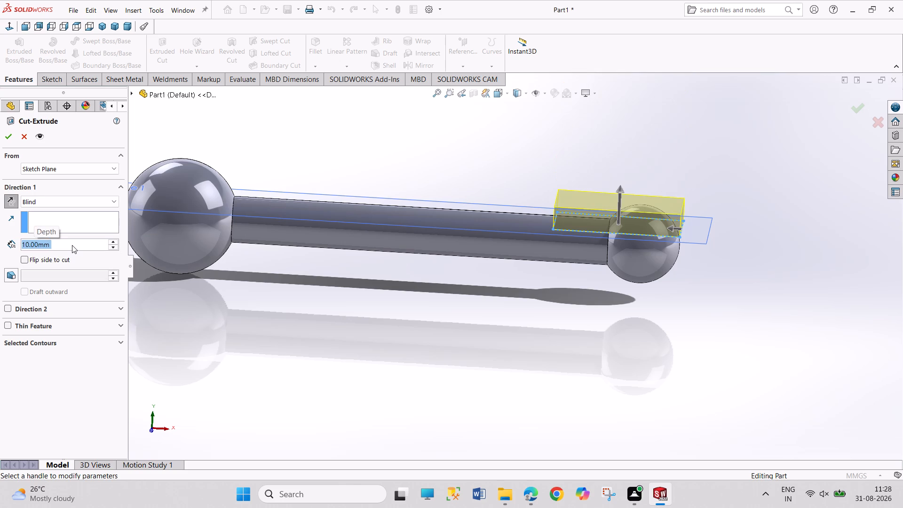
left_click(8, 136)
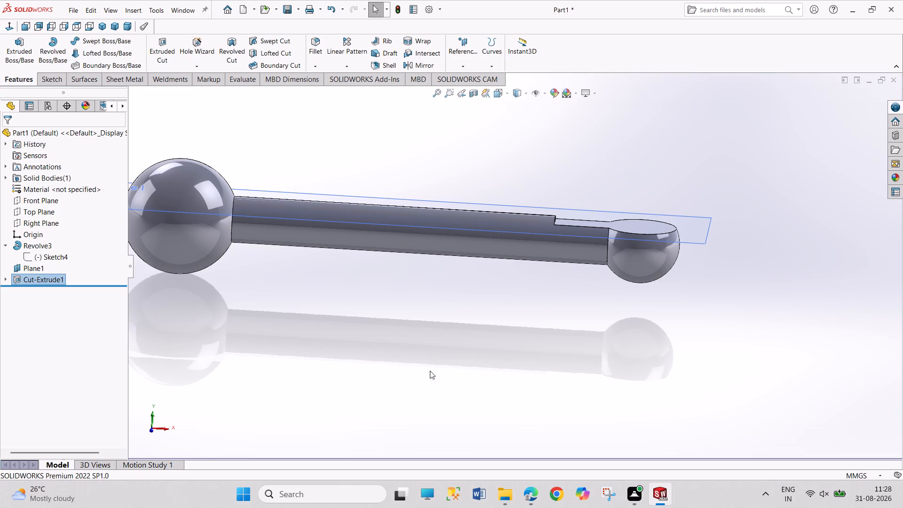
Hide the offset reference plane that carries the smaller ball's cut sketch.
middle_click_drag(691, 187, 640, 211)
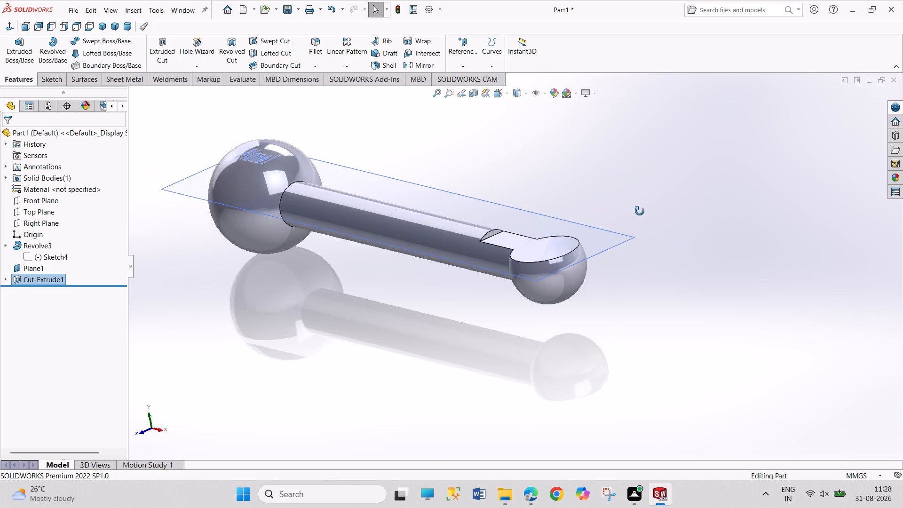
middle_click_drag(640, 211, 638, 222)
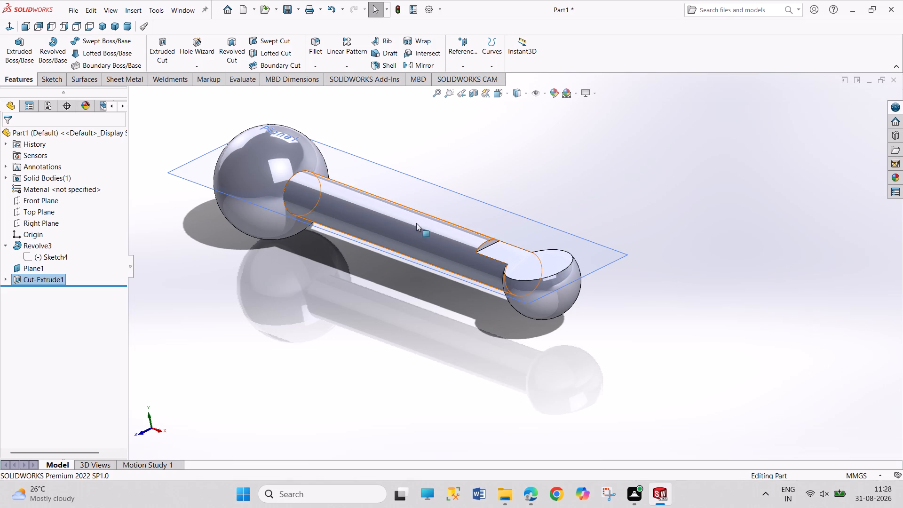
right_click(429, 200)
left_click(461, 188)
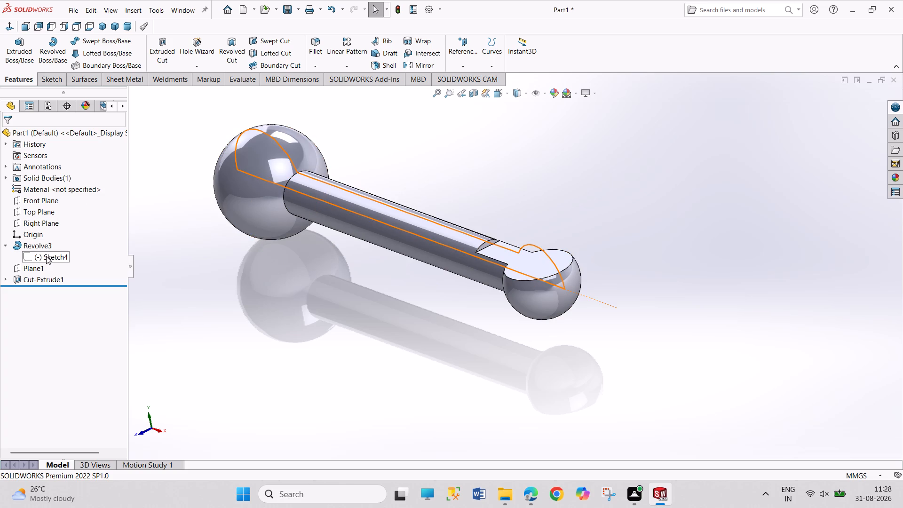
Mirror the smaller ball's flat cut about the Top Plane.
left_click(39, 276)
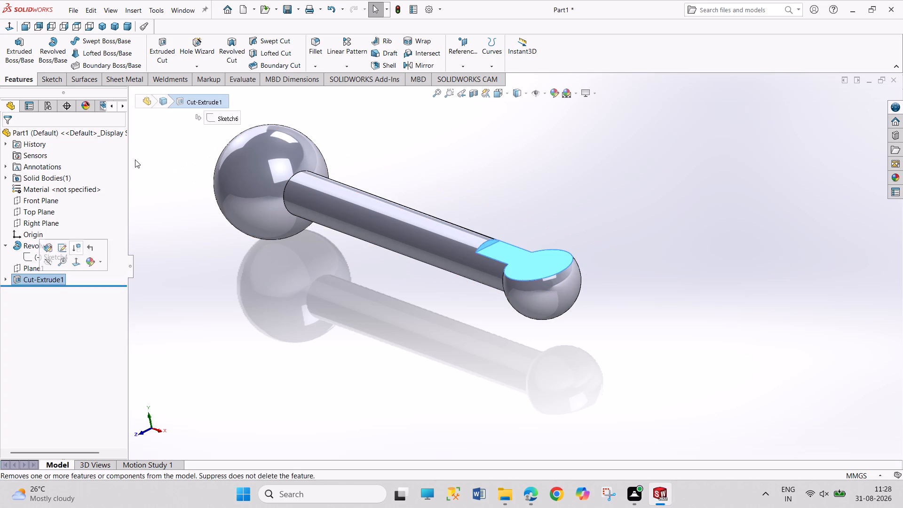
left_click(349, 64)
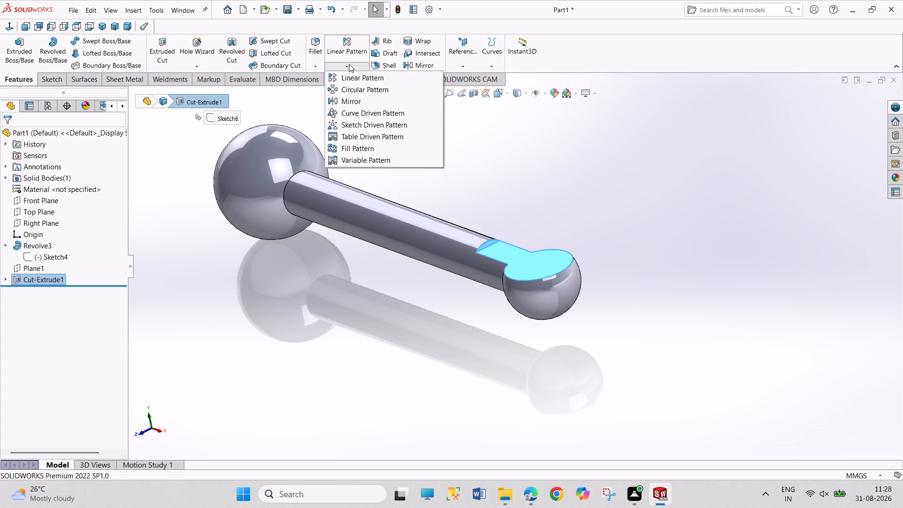
left_click(349, 98)
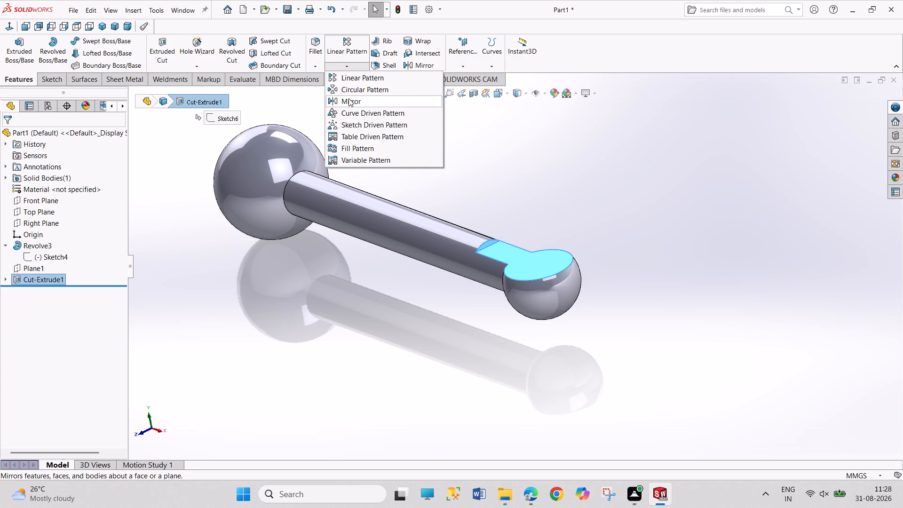
middle_click_drag(355, 132, 358, 104)
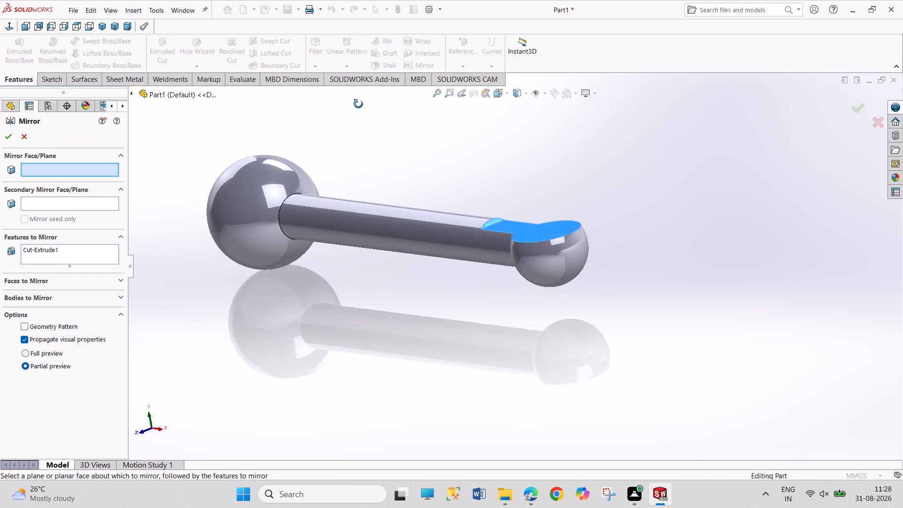
middle_click_drag(358, 104, 359, 102)
left_click(129, 91)
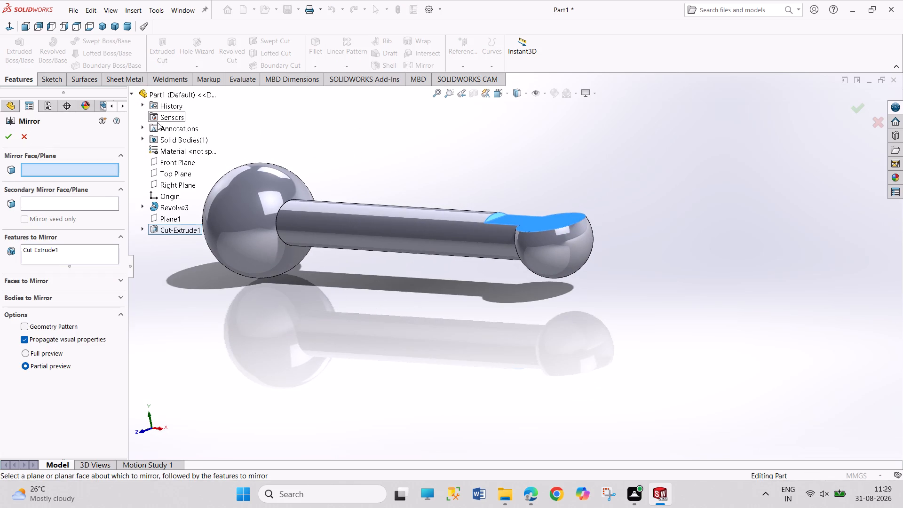
left_click(177, 174)
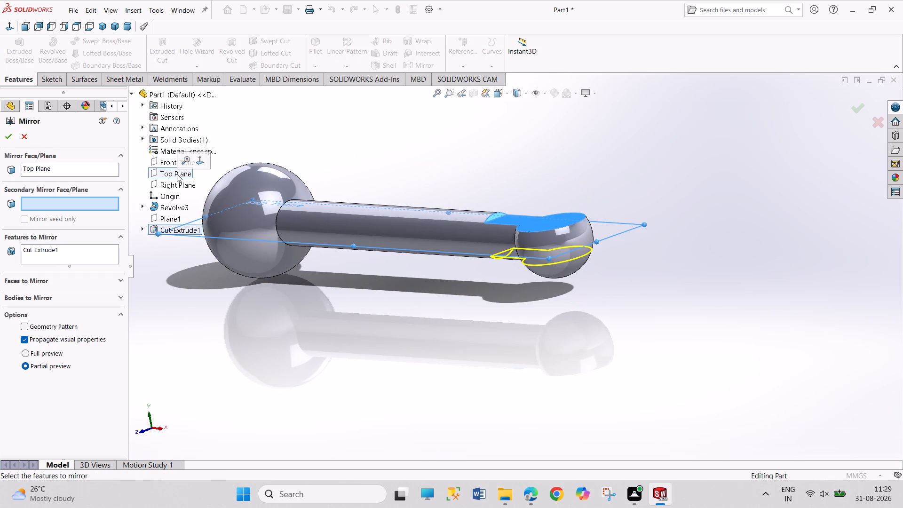
left_click(10, 141)
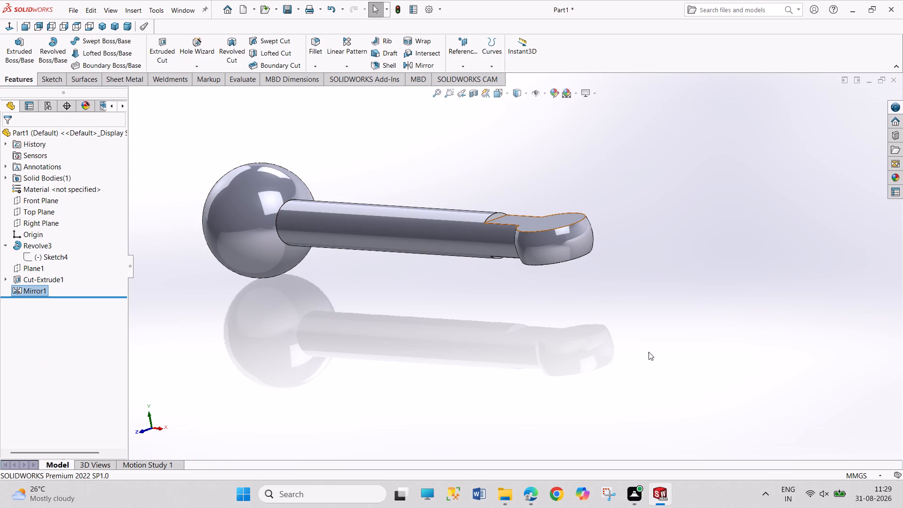
Examine the flats on both sides of the smaller ball end from above and below.
middle_click(608, 276)
middle_click_drag(466, 337, 465, 333)
middle_click_drag(463, 325, 454, 246)
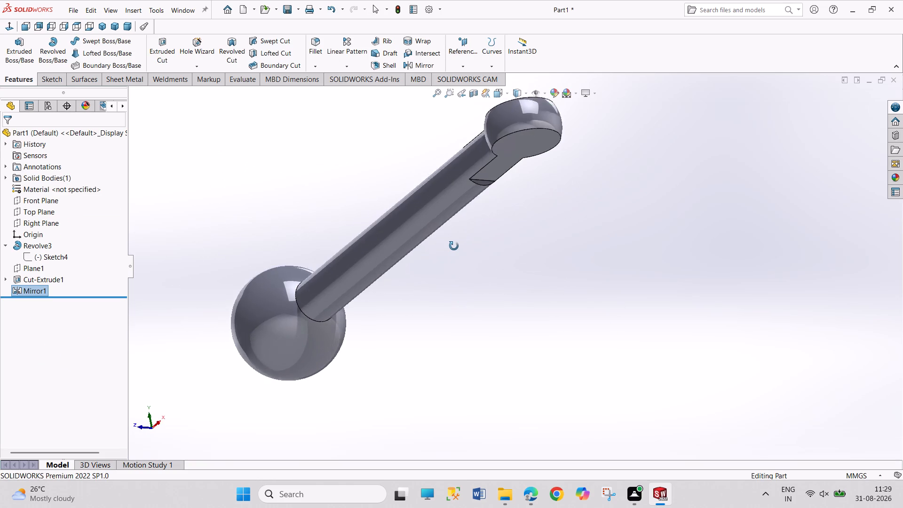
middle_click_drag(454, 246, 448, 259)
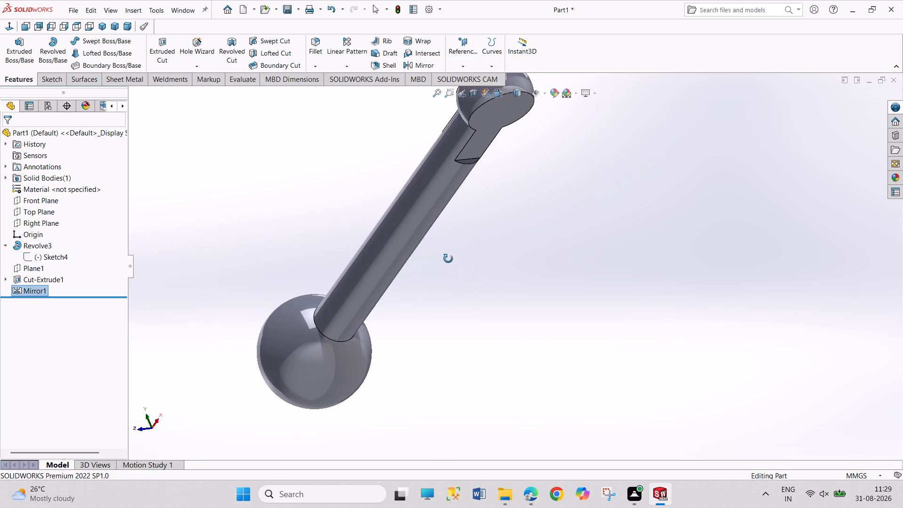
middle_click_drag(448, 259, 465, 362)
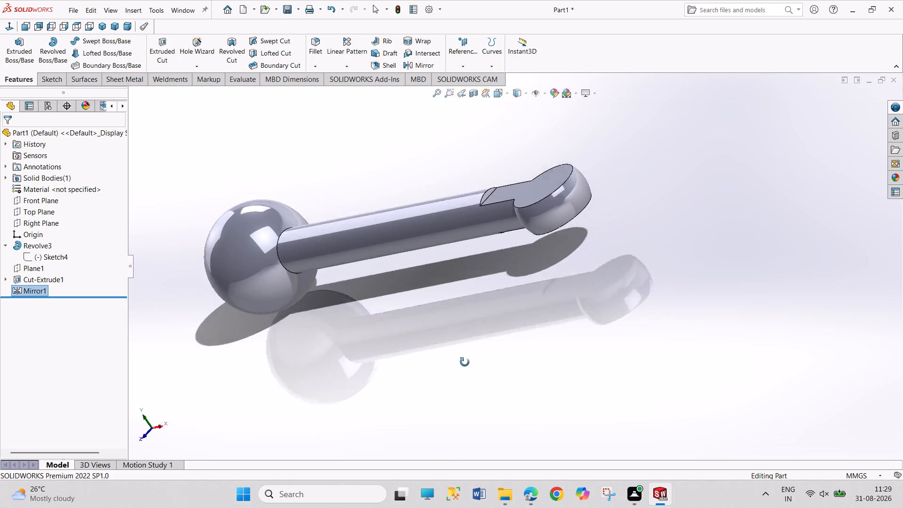
middle_click_drag(465, 362, 478, 352)
middle_click_drag(483, 356, 511, 382)
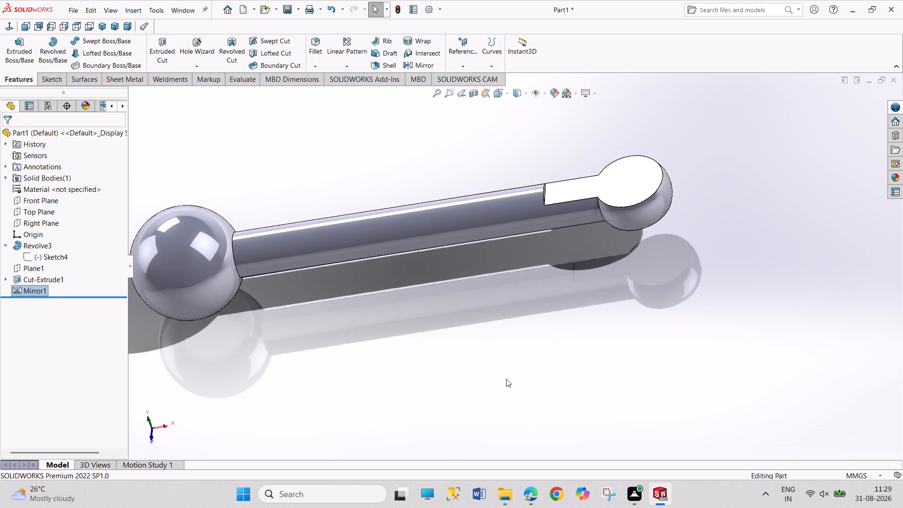
scroll(496, 374, "up", 2)
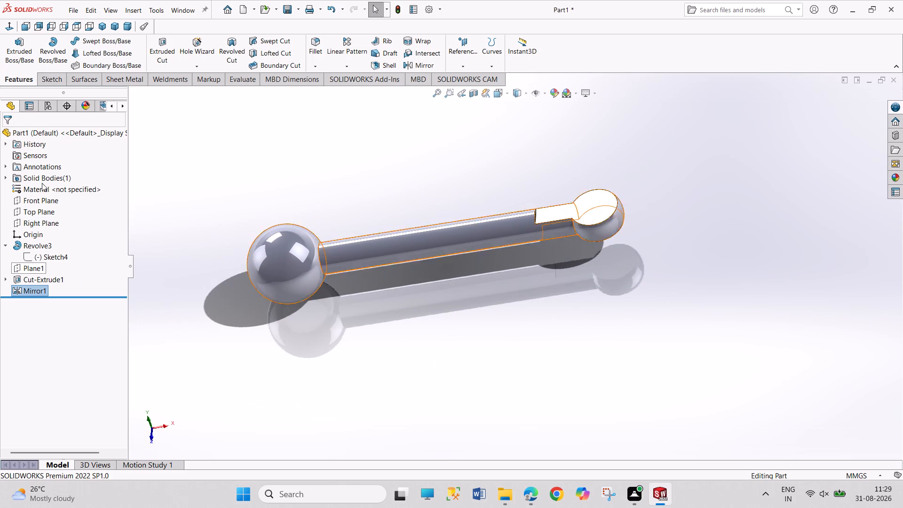
Create a reference plane offset 17.5 mm above the Top Plane.
left_click(97, 30)
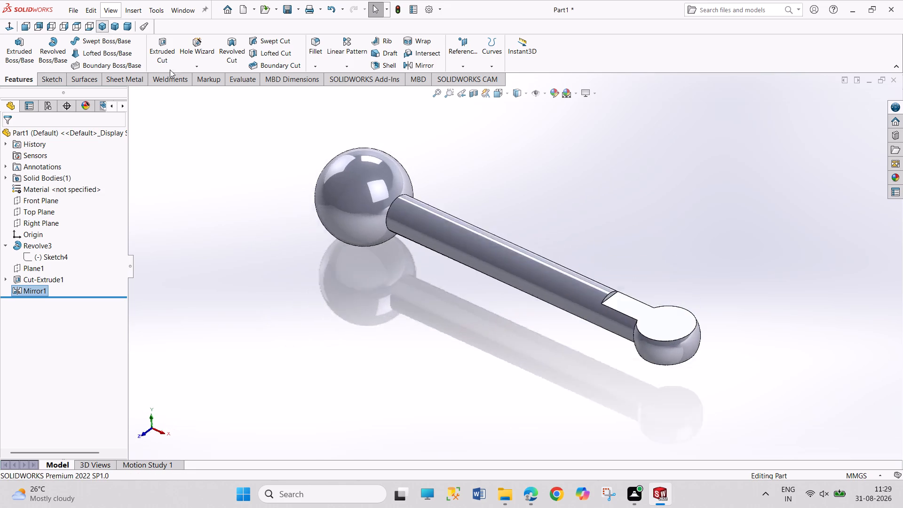
left_click(42, 208)
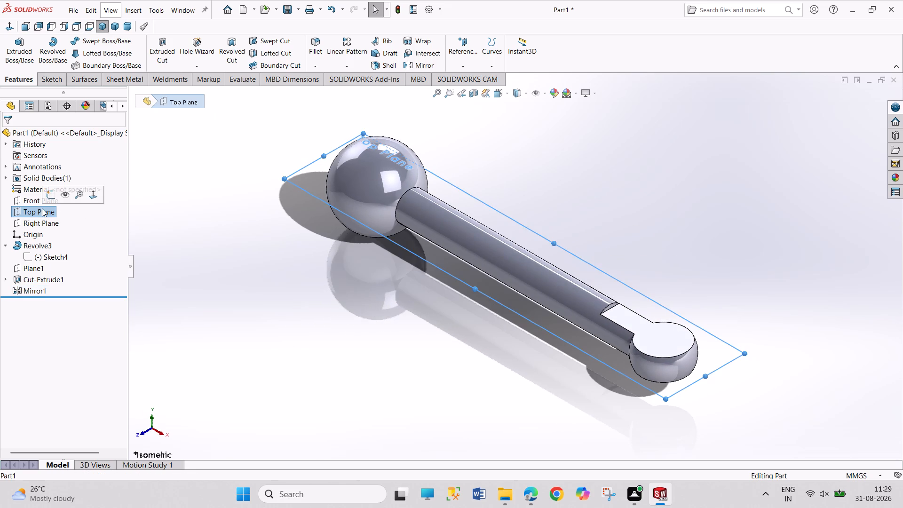
left_click(472, 62)
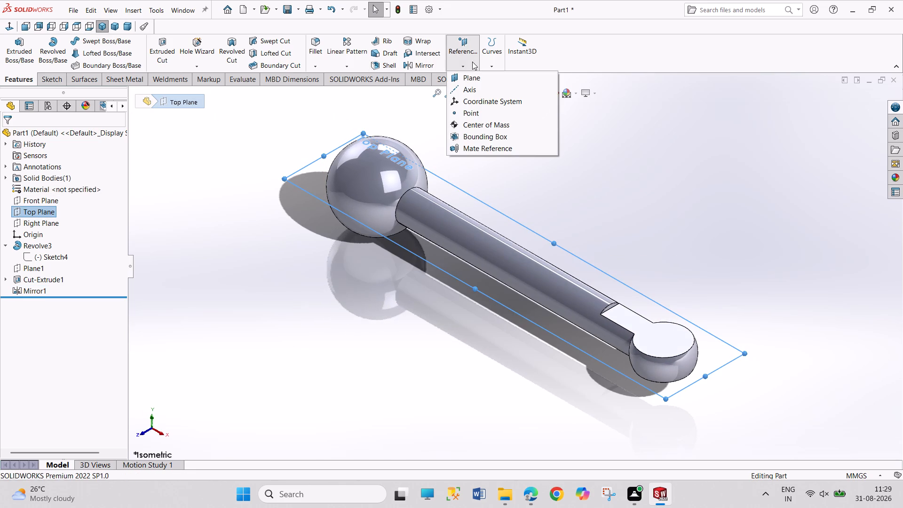
left_click(472, 78)
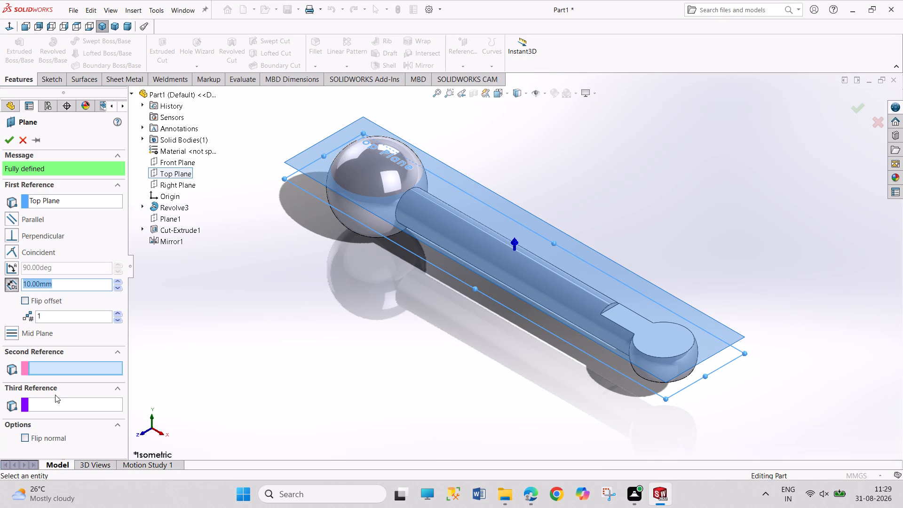
type("17.5")
key("Return")
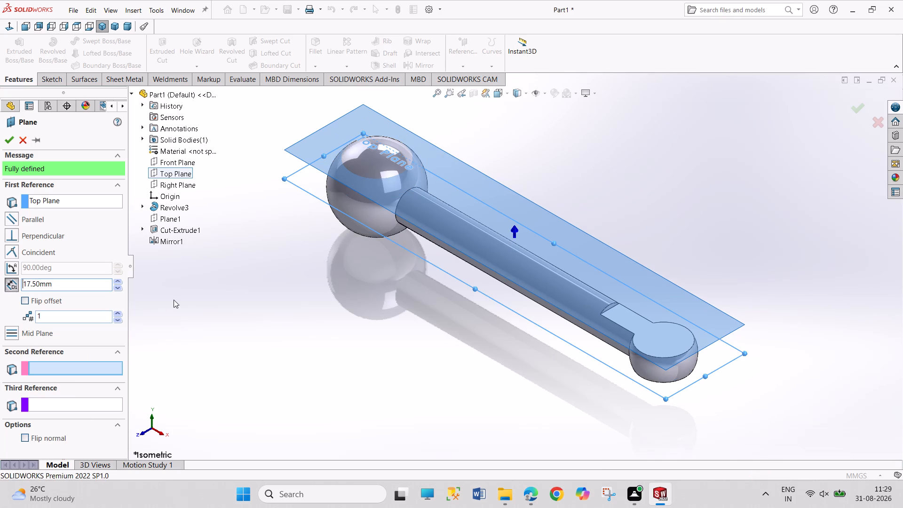
left_click(10, 137)
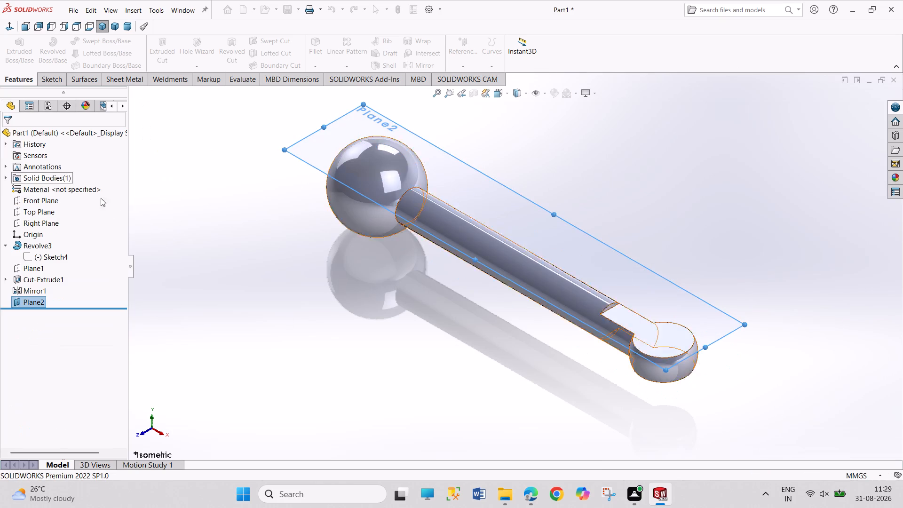
Sketch a center rectangle about 87 mm by 55 mm on the new plane, centred on the larger ball, and exit the sketch.
left_click(313, 148)
left_click(355, 119)
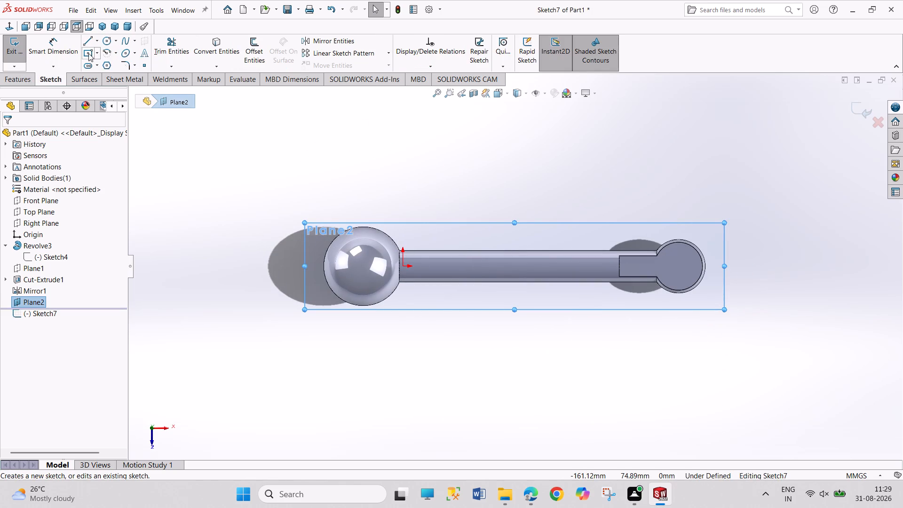
left_click_drag(87, 52, 90, 59)
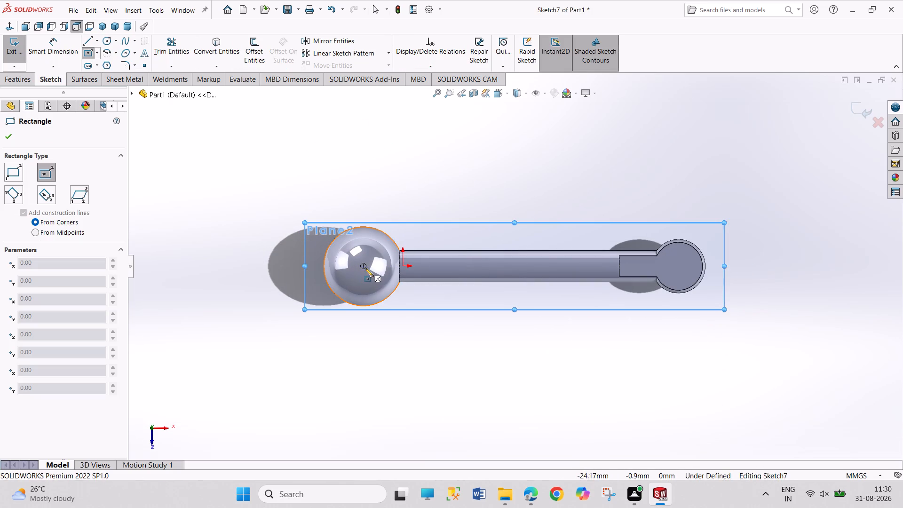
left_click(362, 265)
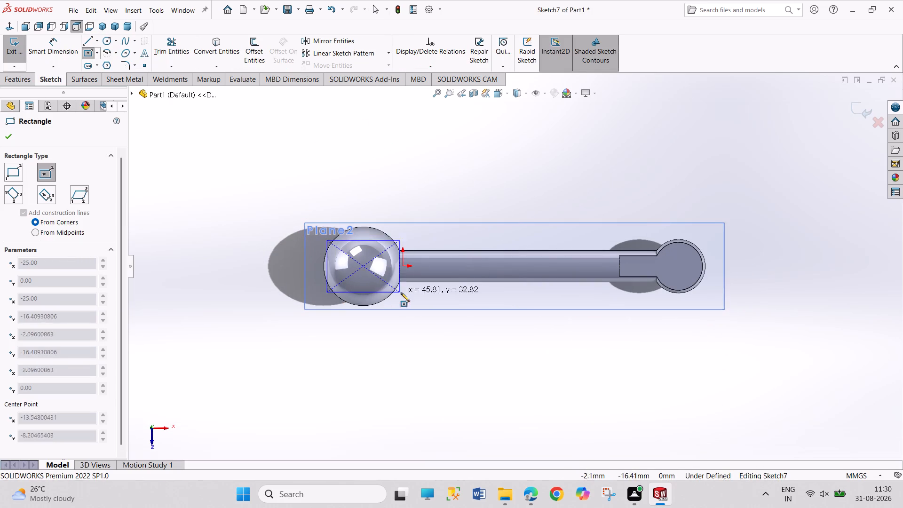
left_click(432, 310)
right_click(426, 338)
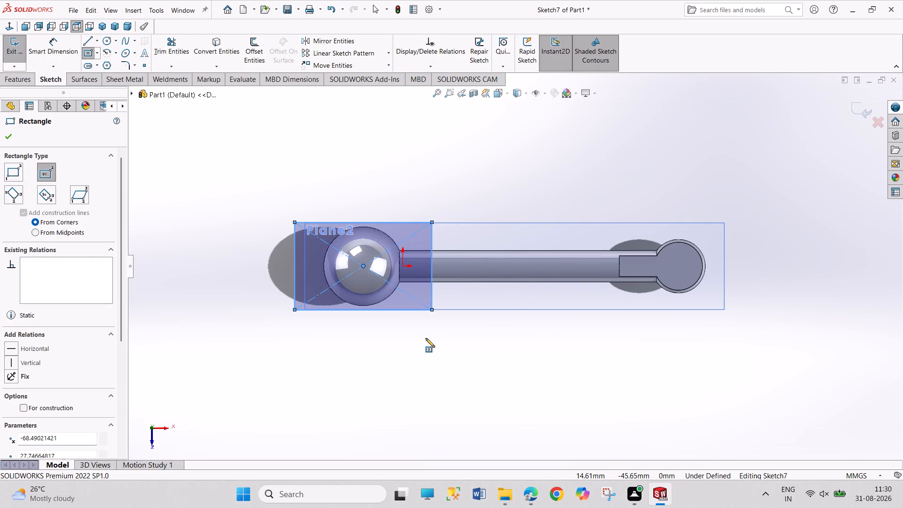
left_click(437, 345)
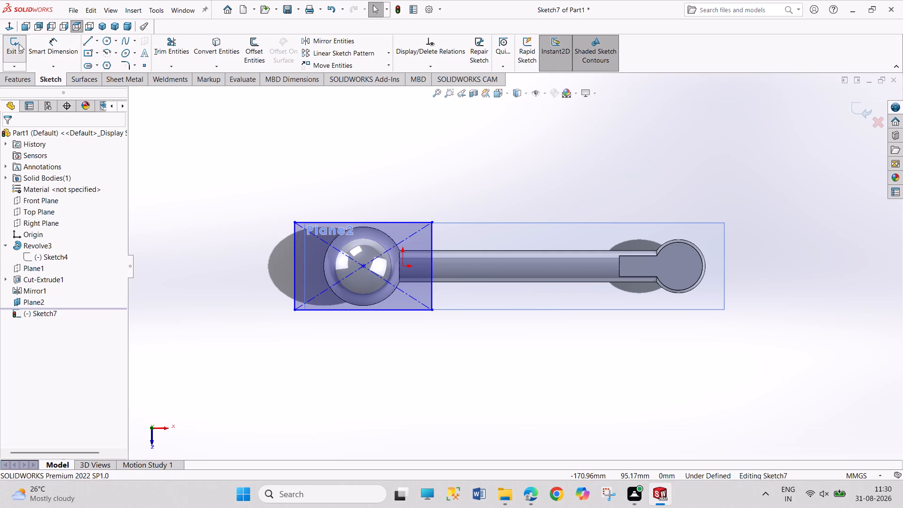
left_click(17, 44)
Cut-extrude the rectangle 10 mm blind in the reversed direction, slicing off the top of the larger ball.
left_click(163, 53)
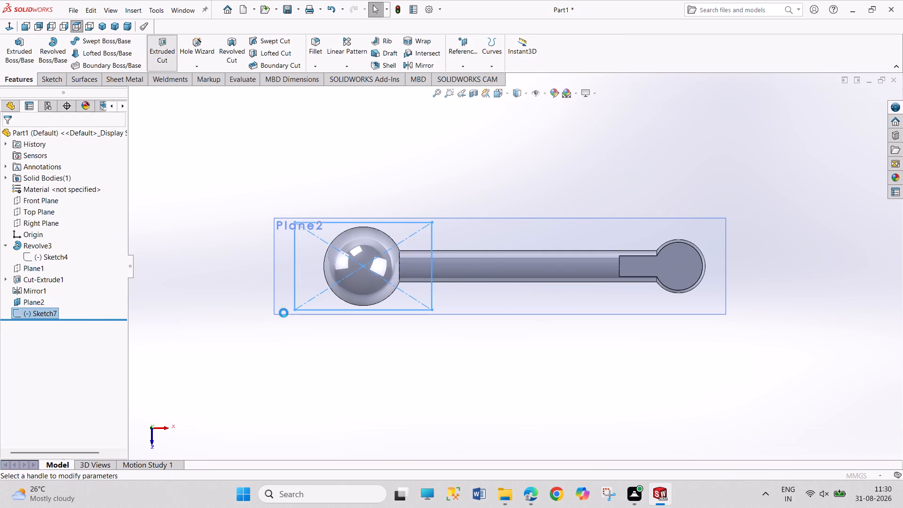
middle_click_drag(286, 271, 286, 239)
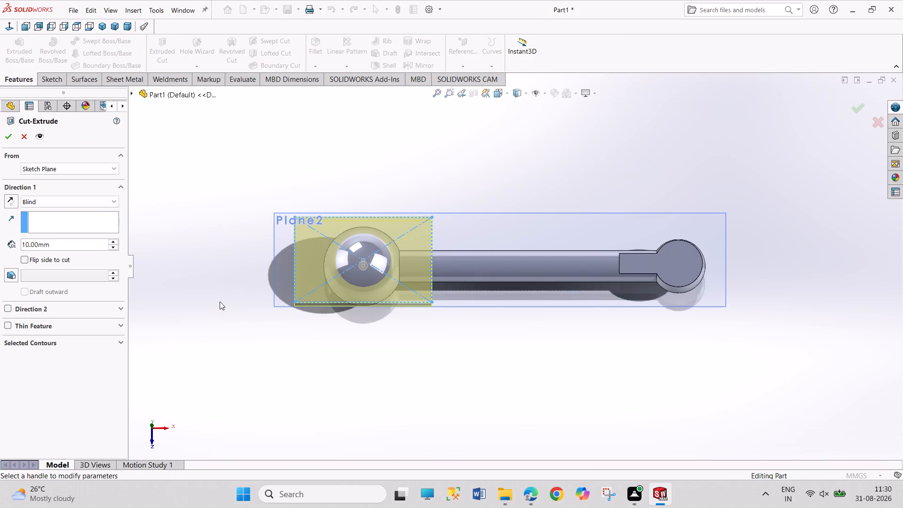
middle_click_drag(215, 289, 214, 280)
middle_click_drag(214, 264, 231, 114)
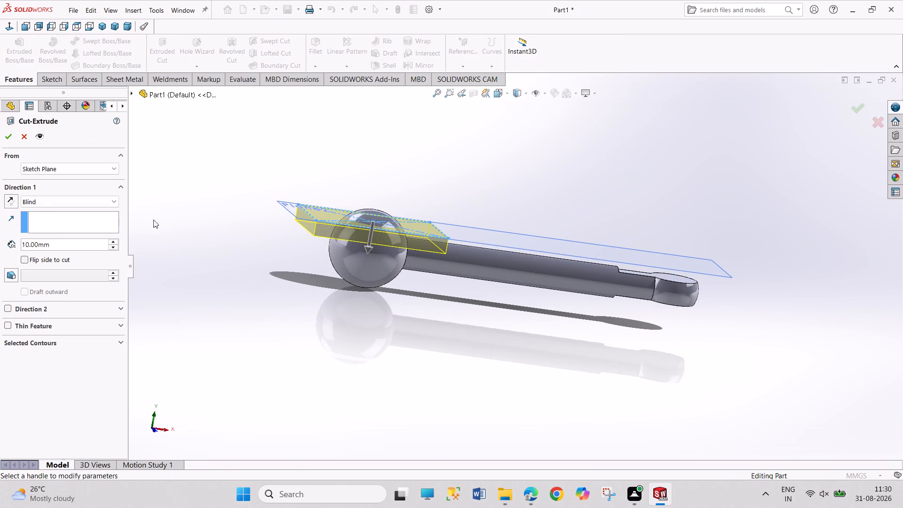
left_click(11, 198)
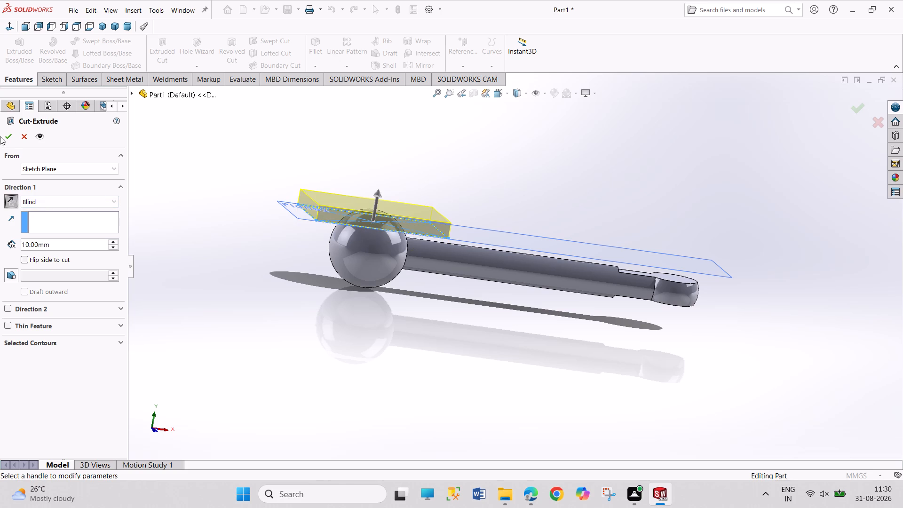
left_click(6, 133)
left_click_drag(219, 227, 278, 339)
left_click_drag(254, 286, 268, 320)
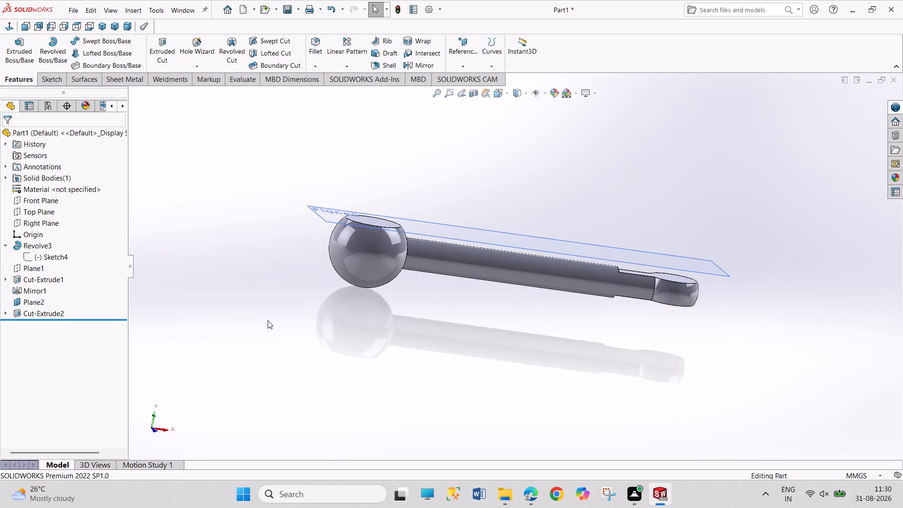
left_click_drag(268, 320, 312, 350)
Hide the reference plane above the rod.
right_click(476, 238)
left_click(514, 225)
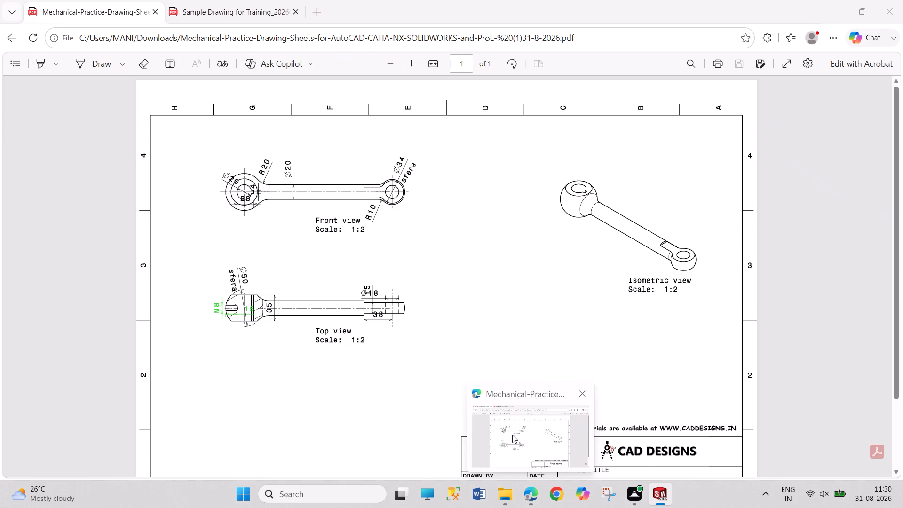
Mirror the larger ball's flat cut about the Top Plane.
middle_click_drag(264, 279, 262, 300)
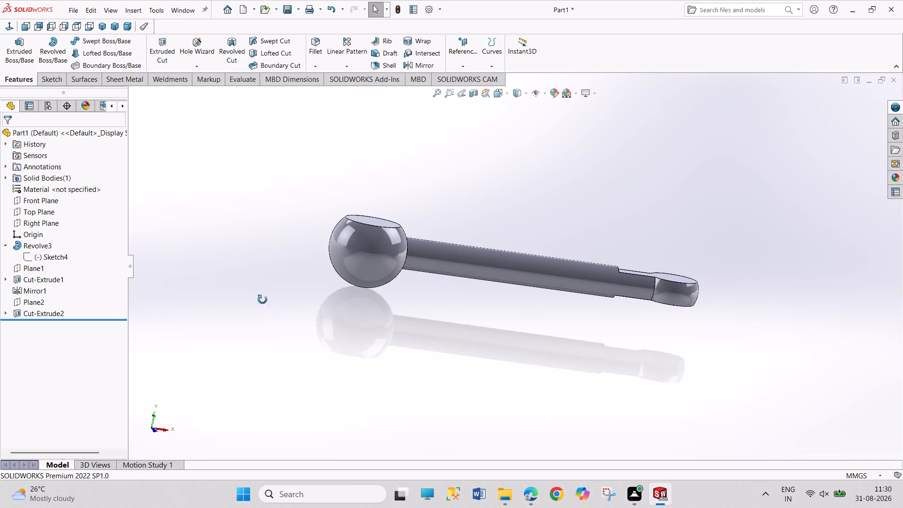
middle_click_drag(262, 300, 260, 335)
middle_click_drag(277, 320, 275, 235)
scroll(275, 248, "up", 1)
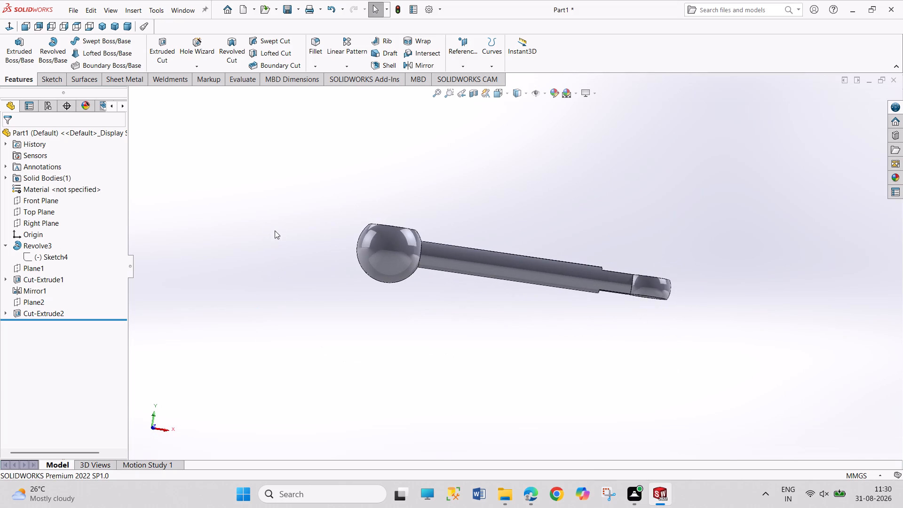
left_click(29, 313)
left_click(352, 67)
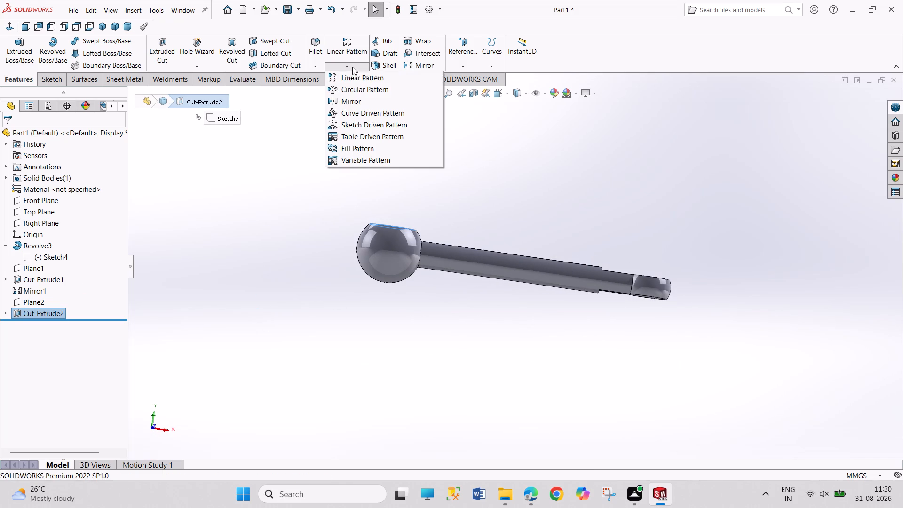
left_click(362, 103)
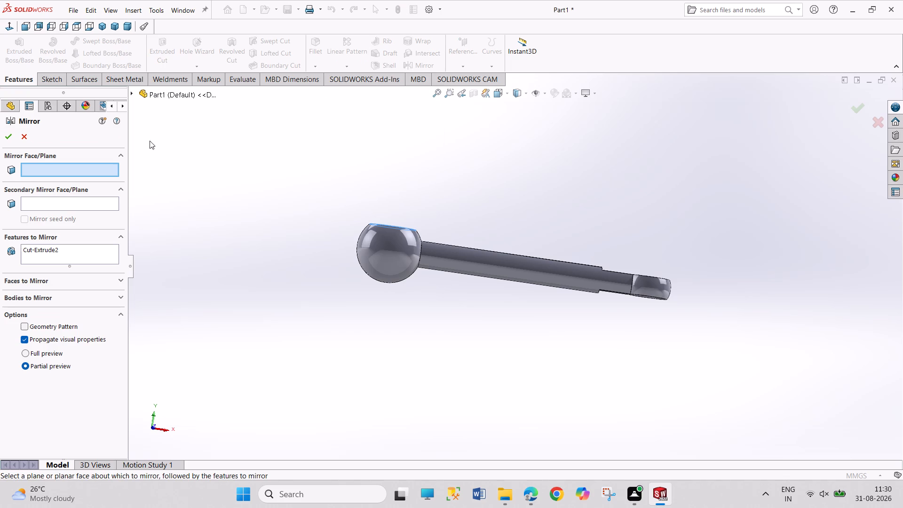
left_click(131, 93)
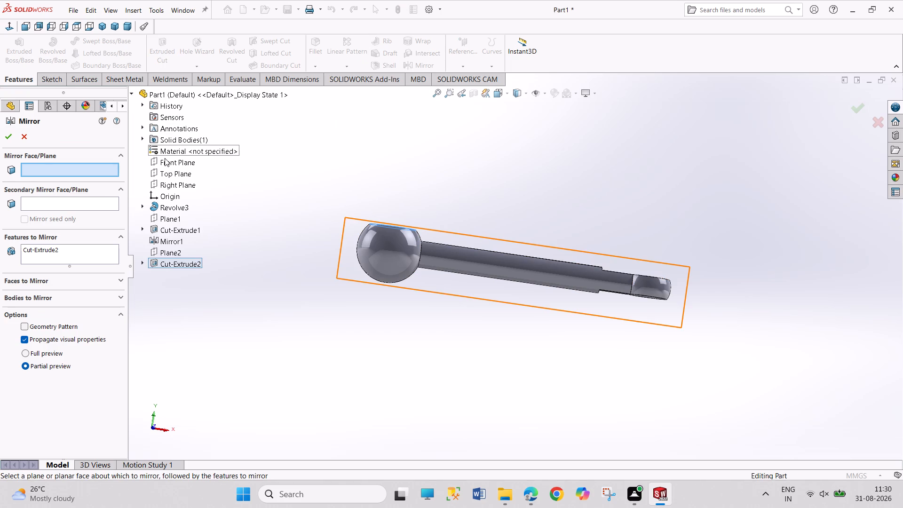
left_click(165, 174)
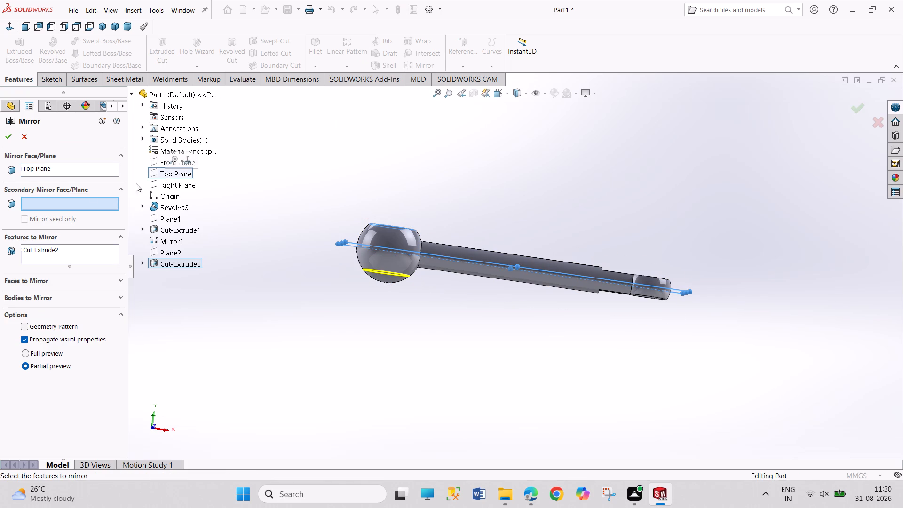
left_click(10, 134)
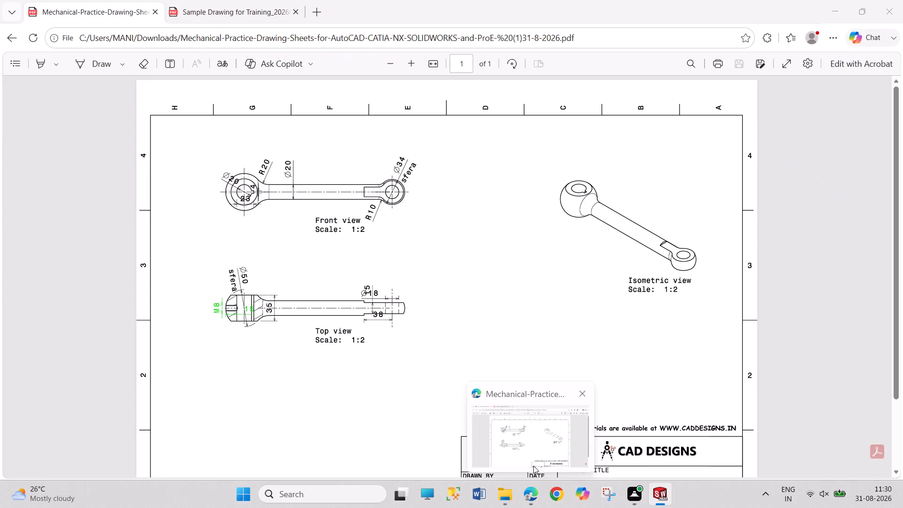
Start a sketch on the larger ball's upper flat face and draw a circle about 20 mm in diameter at its centre.
middle_click_drag(357, 207, 354, 239)
middle_click_drag(348, 270, 334, 384)
middle_click(336, 391)
scroll(336, 391, "up", 1)
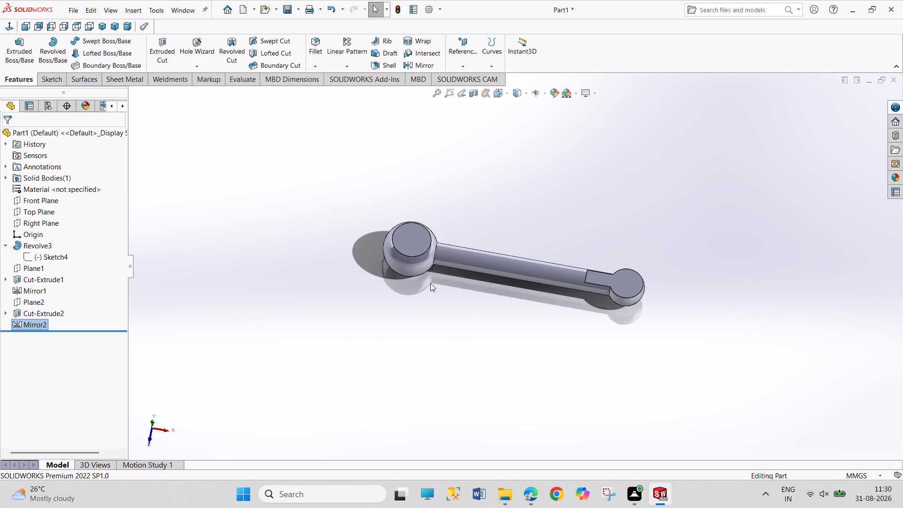
left_click(415, 239)
left_click(459, 213)
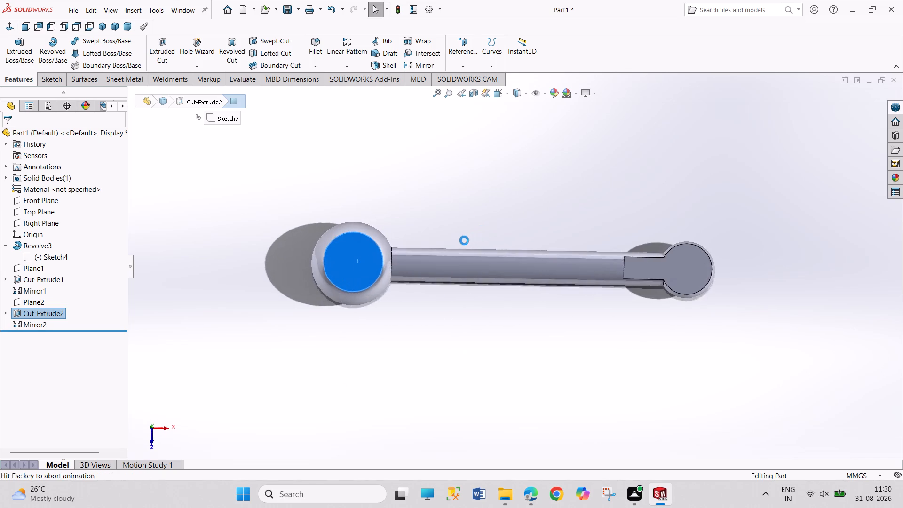
left_click_drag(406, 217, 436, 244)
scroll(385, 268, "down", 3)
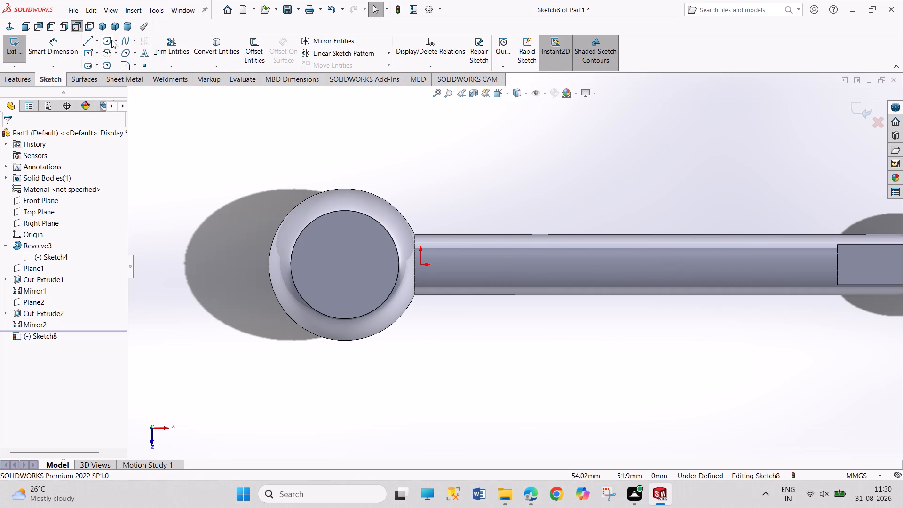
left_click(104, 40)
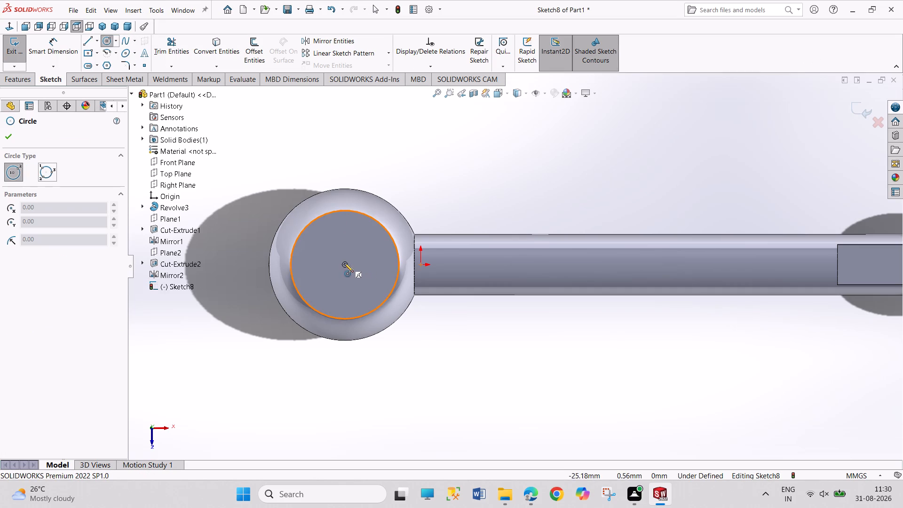
left_click(344, 263)
left_click_drag(360, 291, 366, 294)
Dimension the circle's diameter to 20 mm.
right_click_drag(424, 327, 424, 224)
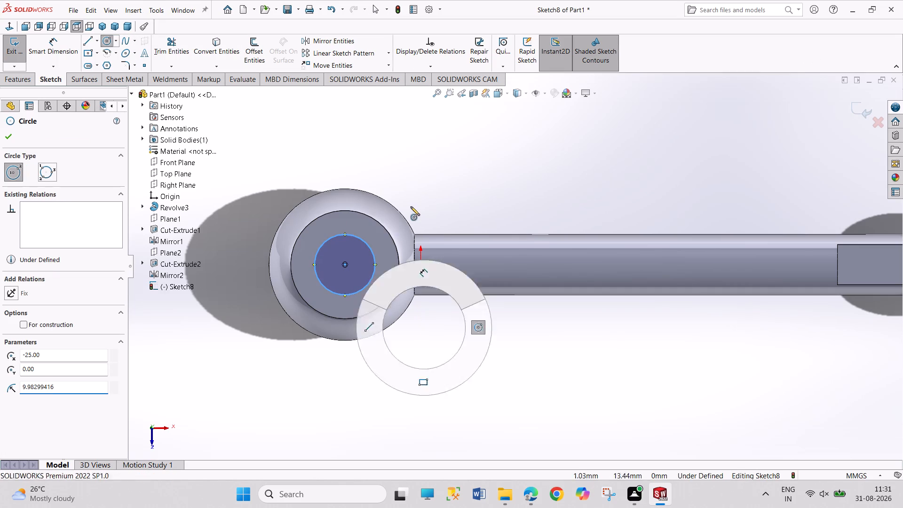
right_click_drag(432, 312, 423, 155)
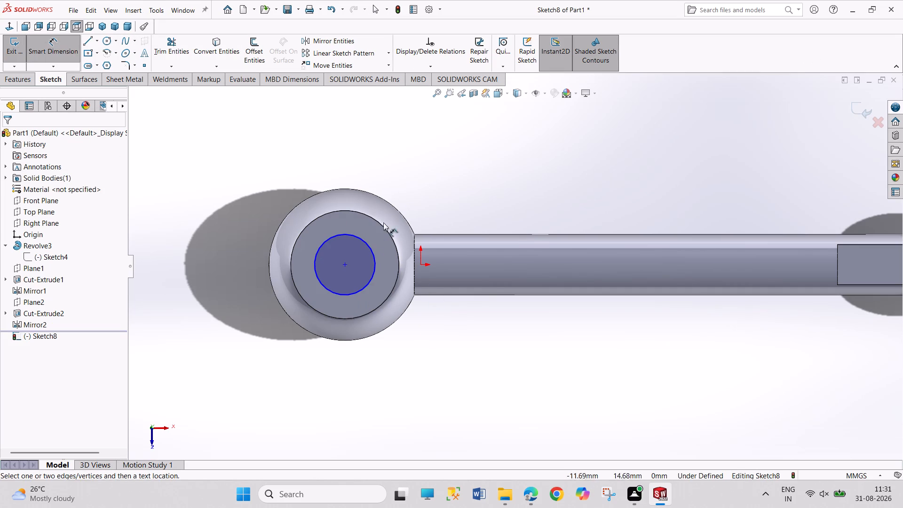
left_click_drag(367, 246, 370, 238)
left_click(422, 176)
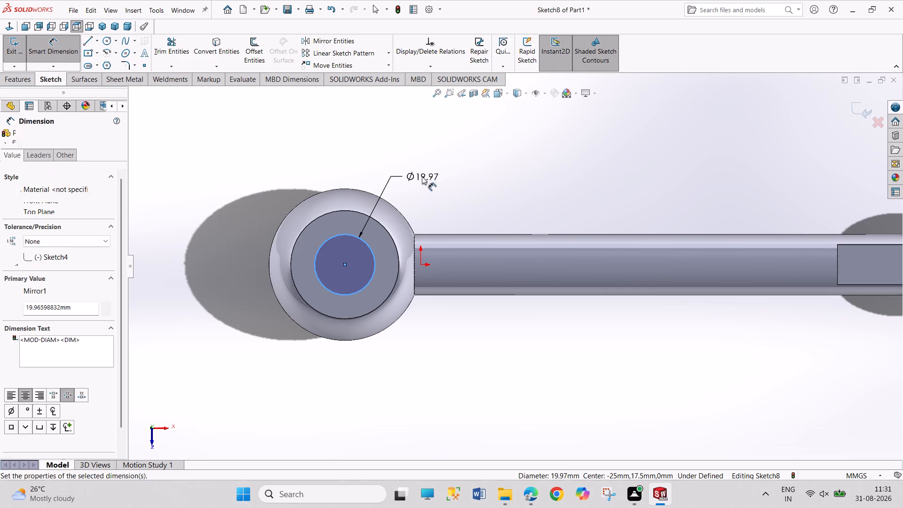
type("20")
key("Return")
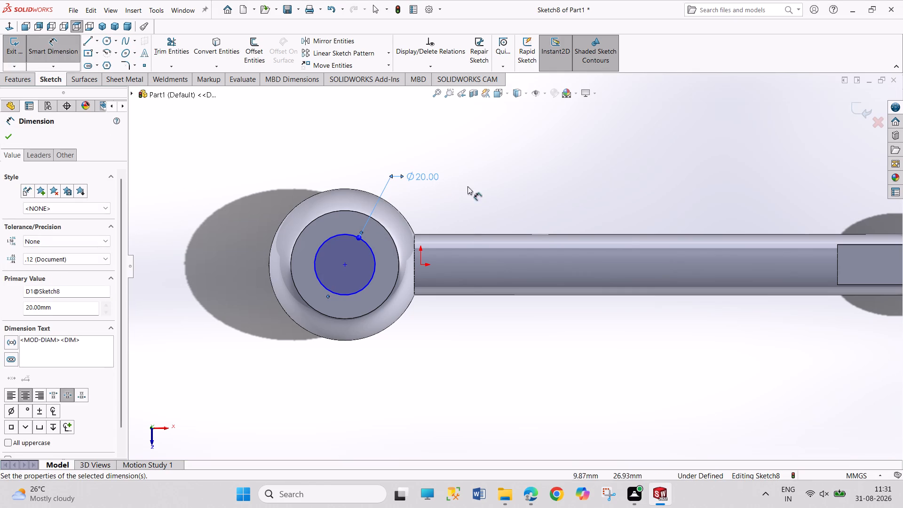
right_click(512, 184)
left_click(525, 216)
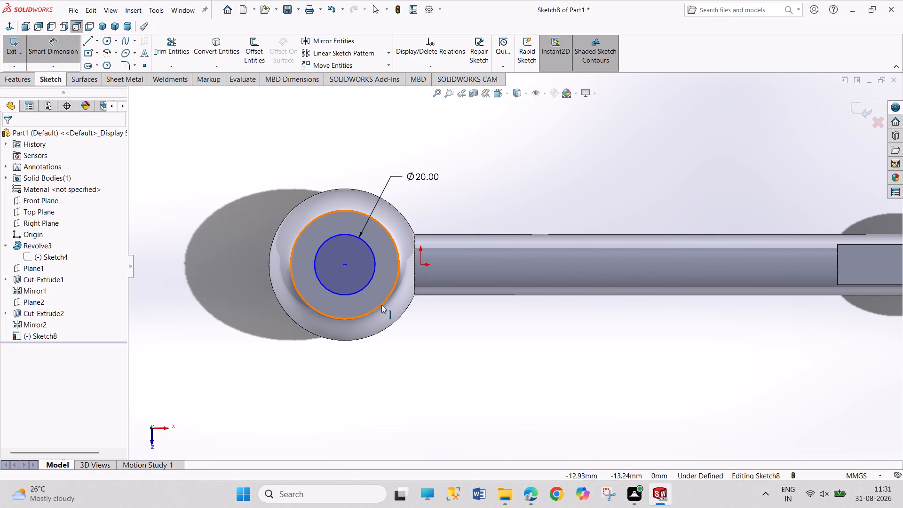
Make the 20 mm circle concentric with the circular edge of the larger ball's flat face.
left_click(381, 305)
left_click(365, 288, "ctrl")
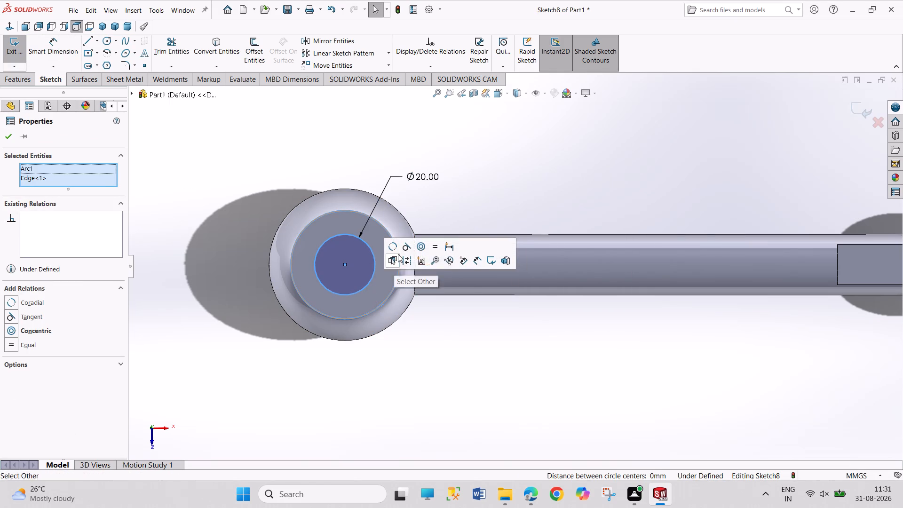
left_click(419, 248)
left_click(459, 348)
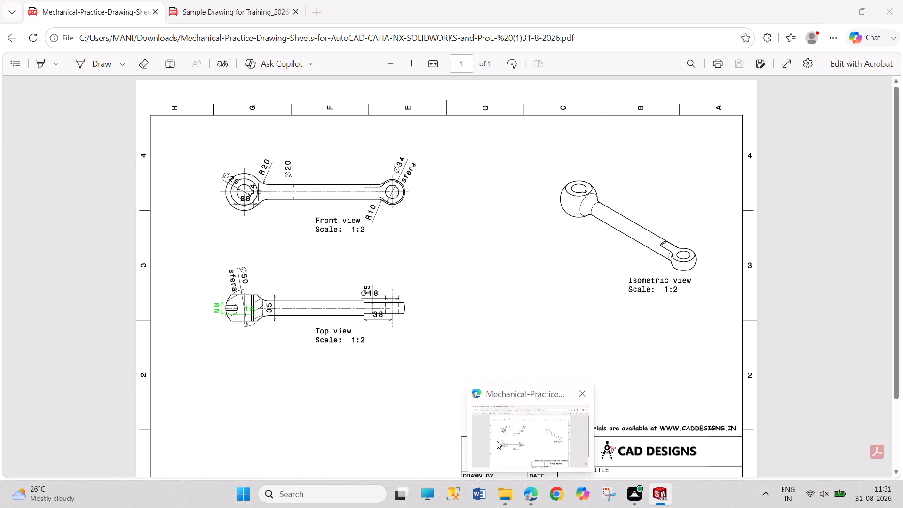
Sketch a center rectangle about 1.9 mm wide and 5.2 mm high, centred on the circle's edge on the rod side.
scroll(363, 272, "down", 4)
left_click(84, 50)
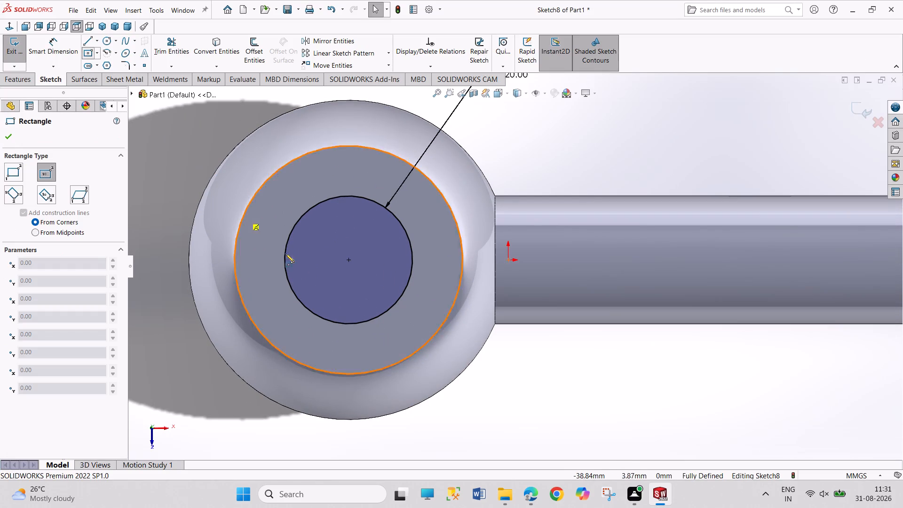
left_click(411, 261)
left_click(419, 277)
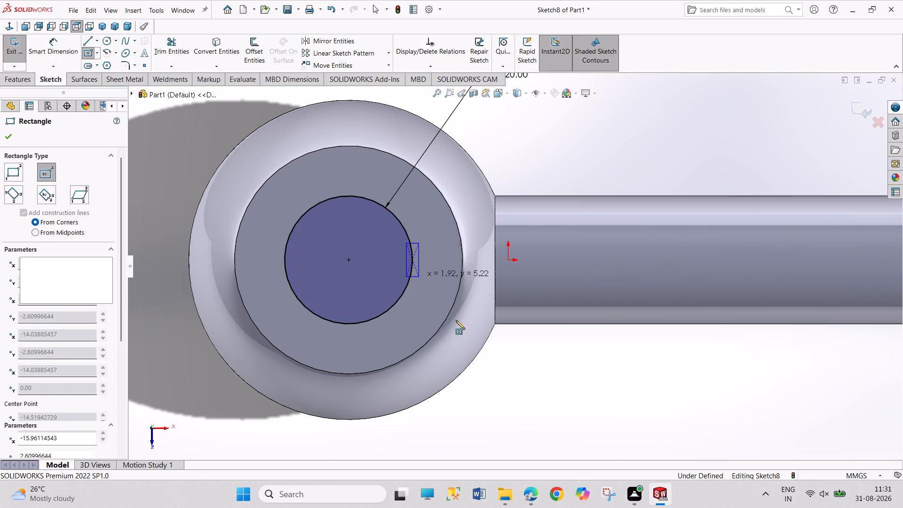
Dimension the rectangle's outer vertical side to 4 mm.
right_click_drag(523, 386, 485, 198)
left_click(419, 258)
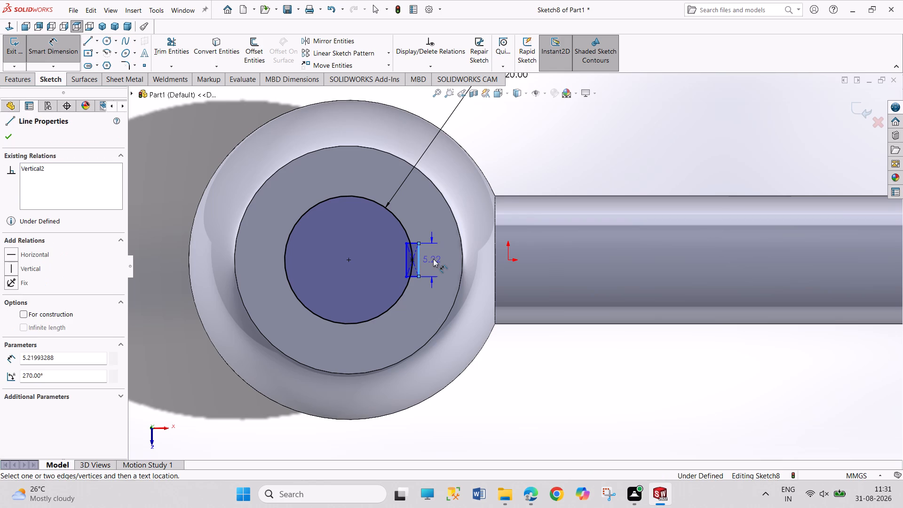
left_click(433, 259)
key("4")
key("Return")
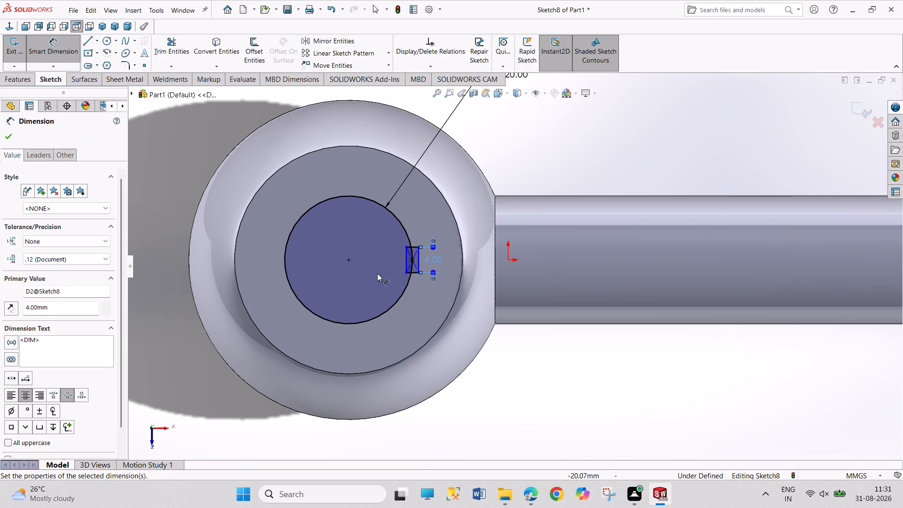
Dimension the distance from the circle's far edge to the rectangle's outer side as 23 mm.
left_click(418, 261)
left_click(284, 262, "ctrl")
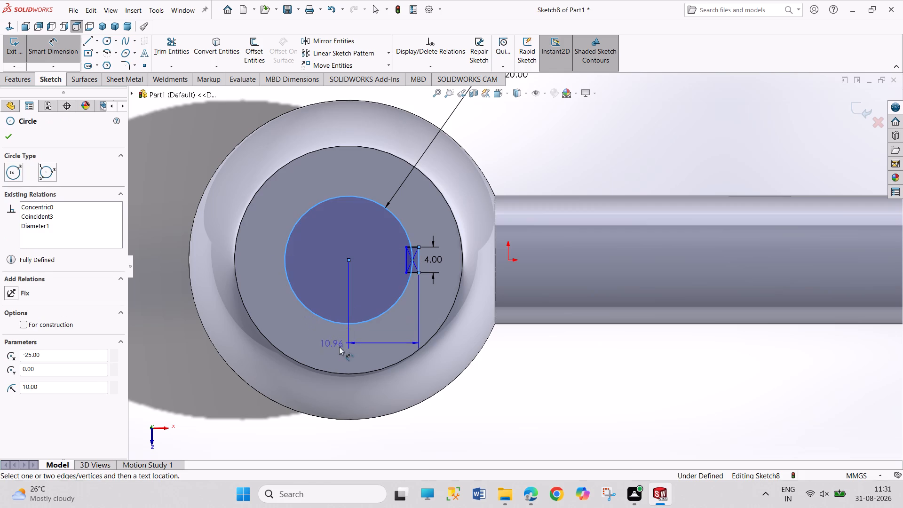
key("Escape")
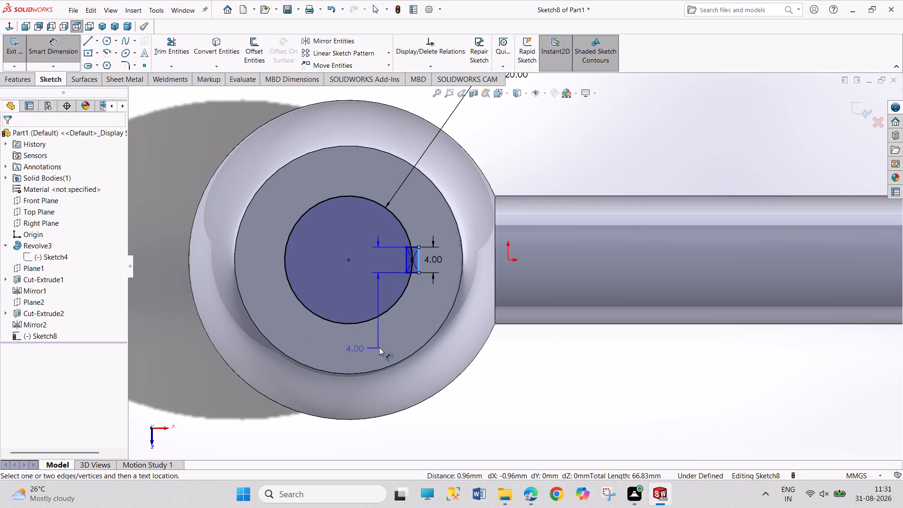
left_click(282, 262, "shift")
left_click(343, 350)
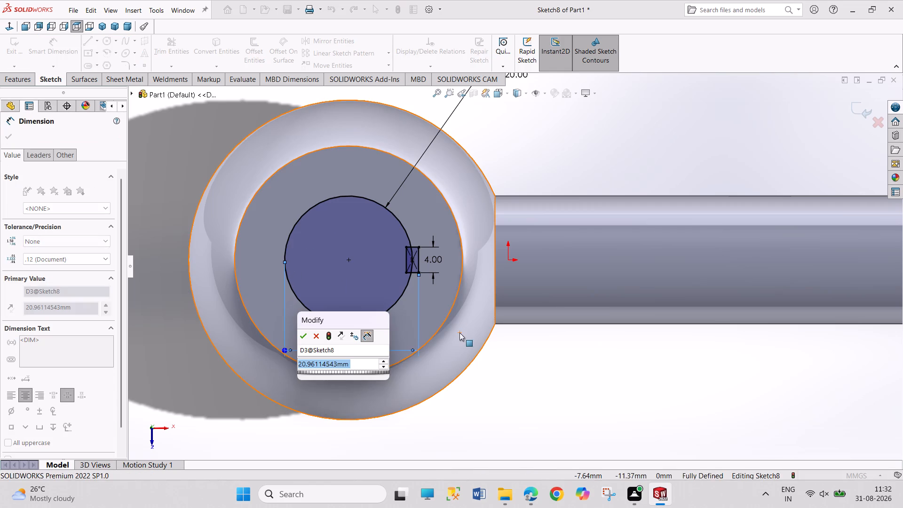
type("23")
key("Return")
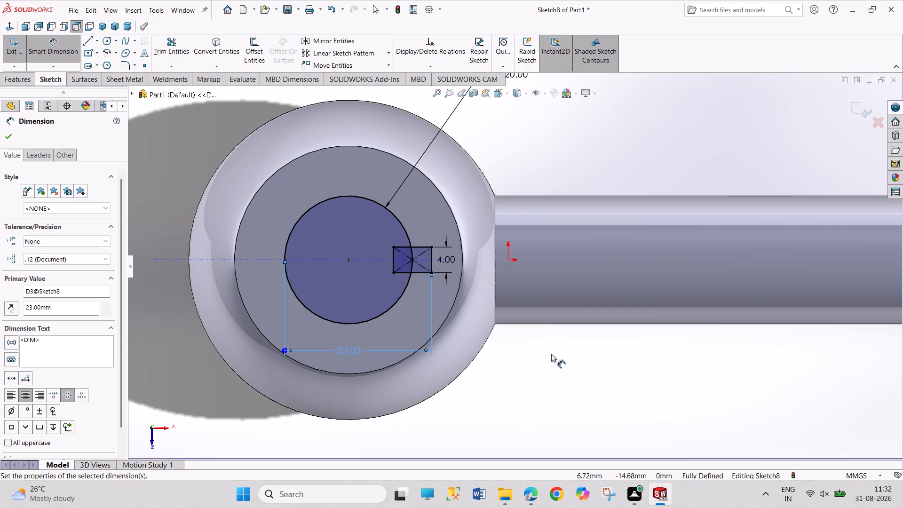
right_click(551, 354)
left_click(561, 379)
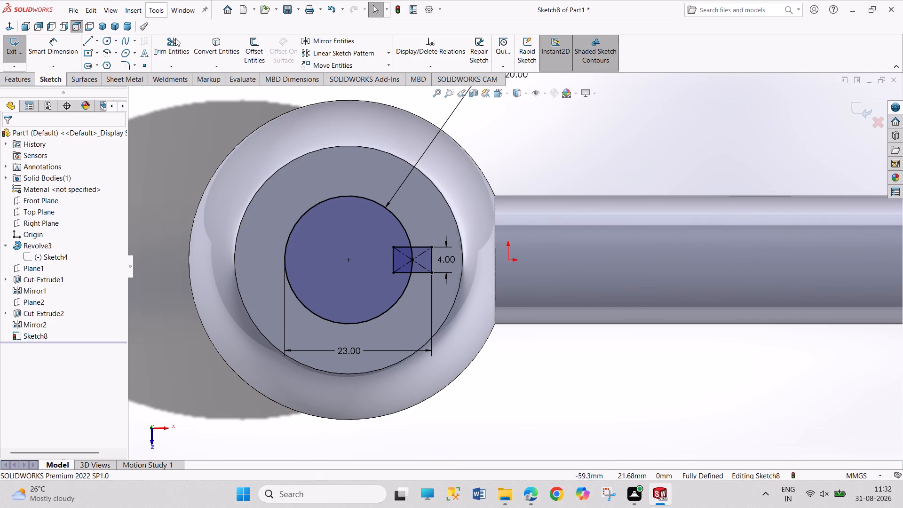
Trim away the rectangle's portion inside the circle and the circle's arc within the rectangle, leaving one closed keyed-bore profile.
left_click(178, 48)
left_click(404, 251)
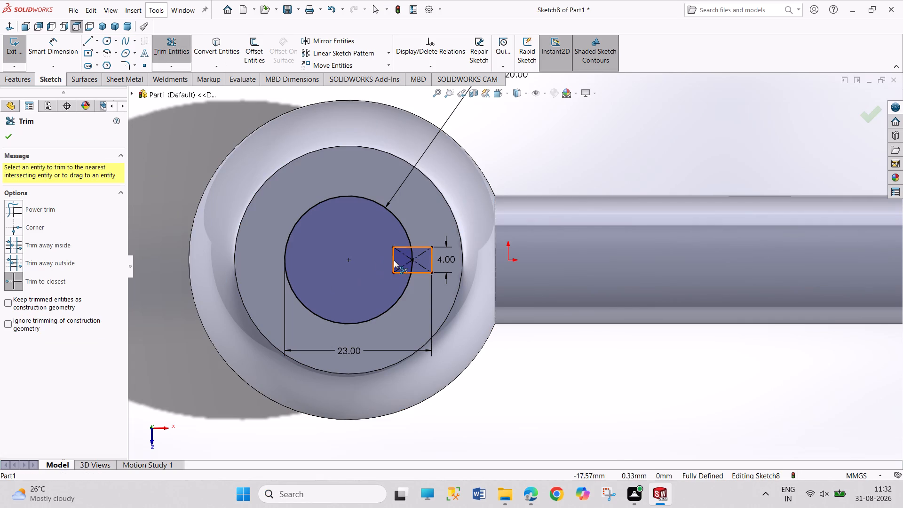
left_click(393, 261)
left_click(400, 273)
left_click(400, 246)
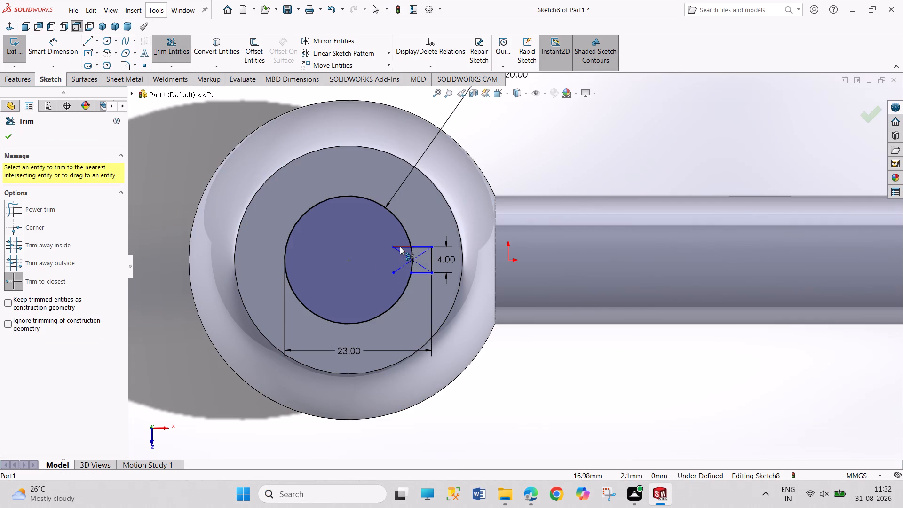
left_click(414, 251)
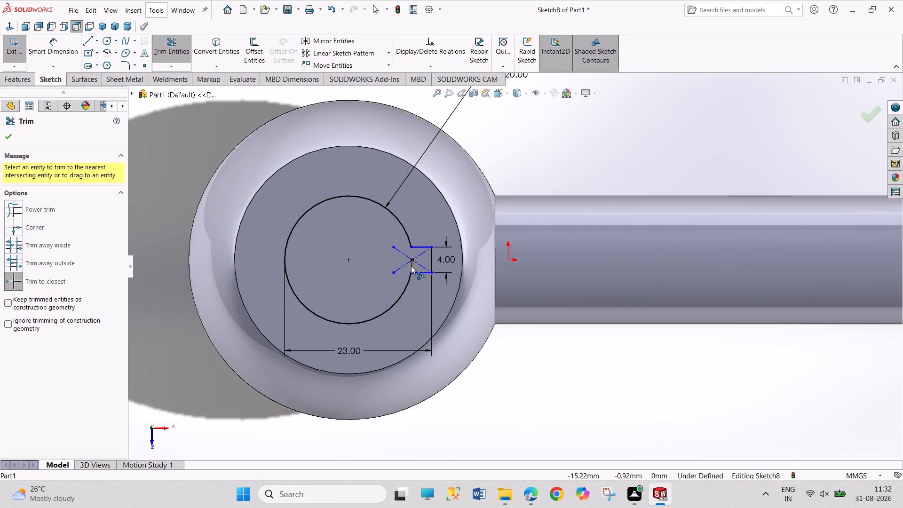
left_click(411, 266)
right_click(506, 397)
left_click(525, 403)
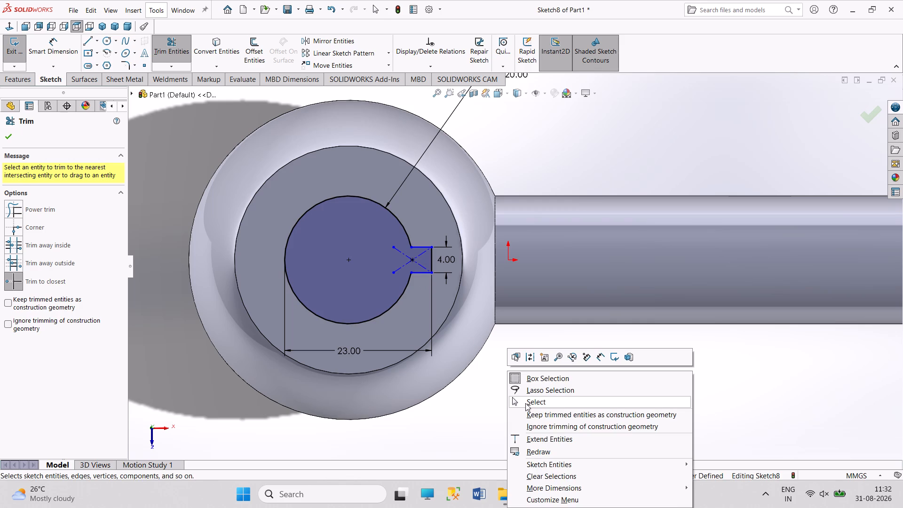
left_click(11, 51)
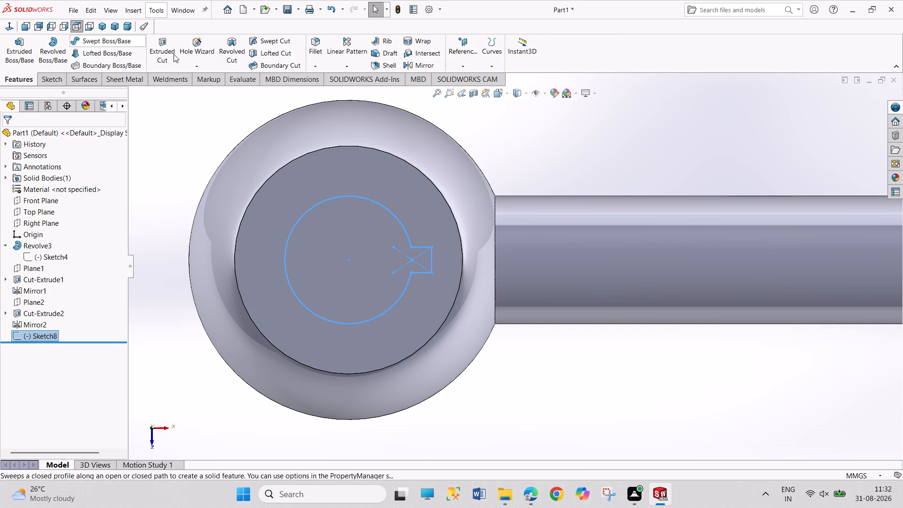
Cut-extrude the keyed-bore profile through the larger ball with a blind depth of 40 mm.
left_click(174, 54)
middle_click_drag(252, 375, 264, 314)
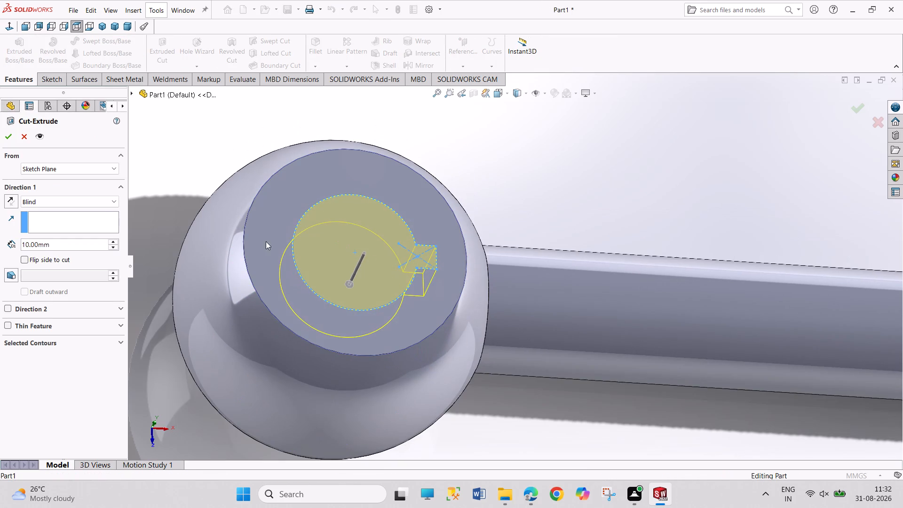
scroll(333, 313, "down", 1)
middle_click(350, 339)
scroll(354, 235, "up", 1)
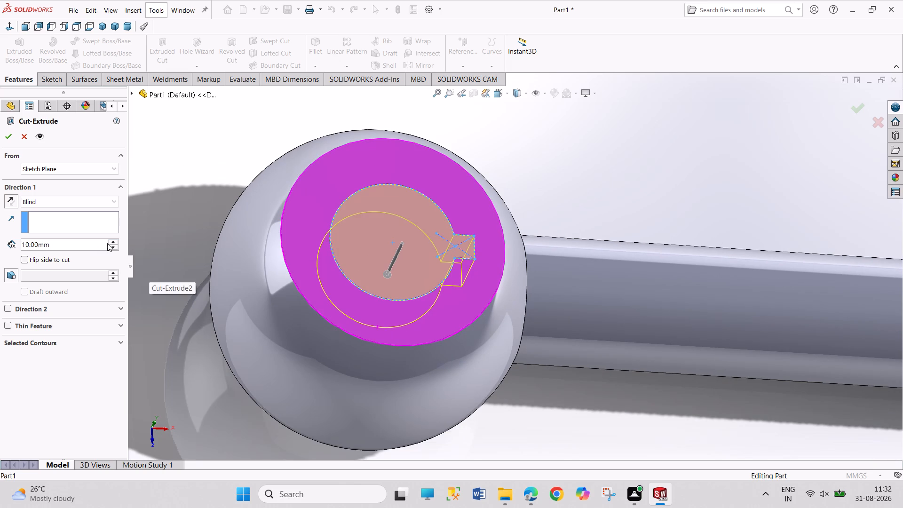
triple_click(118, 242)
scroll(226, 340, "up", 5)
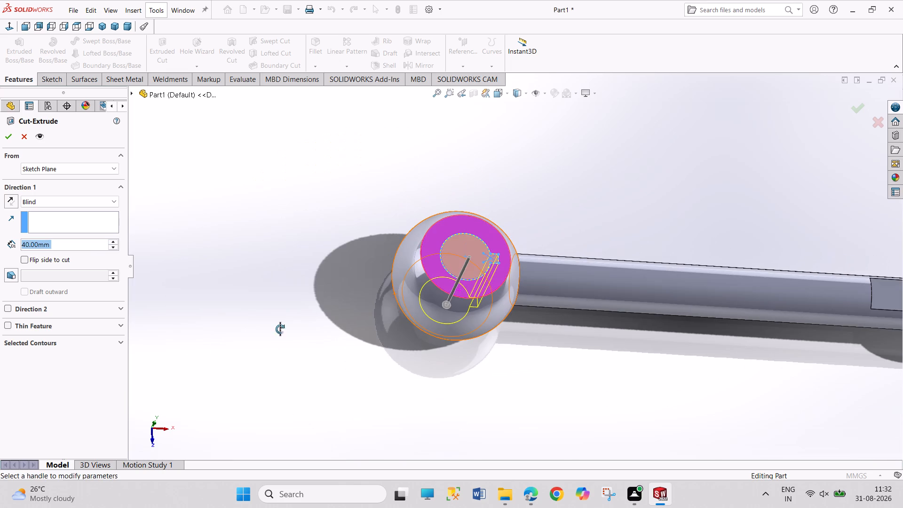
middle_click_drag(383, 340, 384, 318)
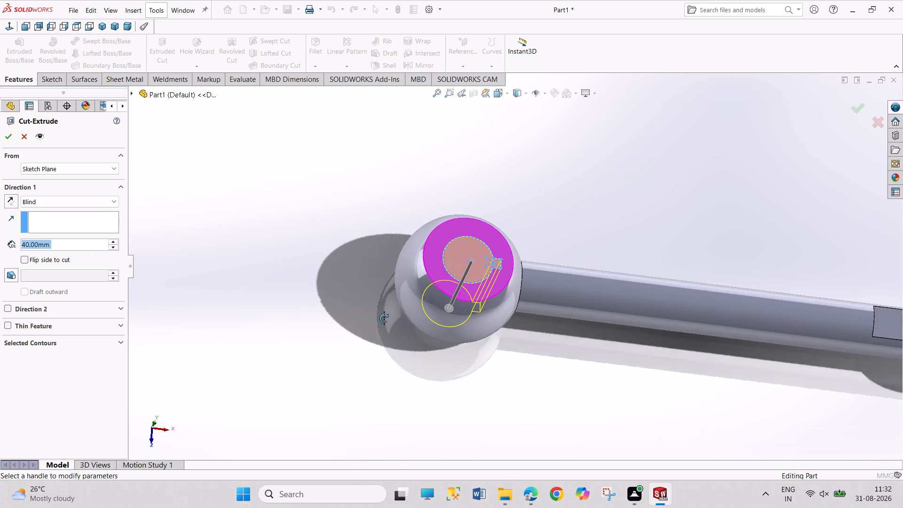
middle_click_drag(384, 318, 416, 231)
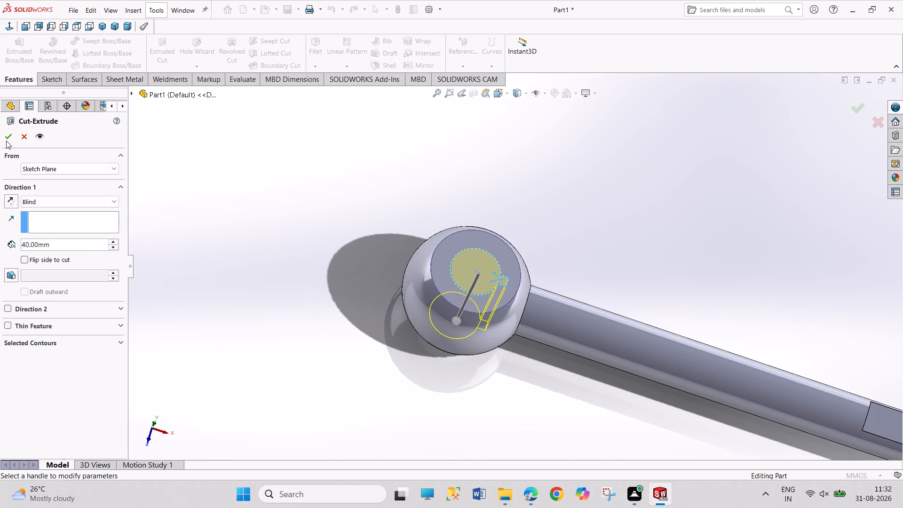
middle_click_drag(367, 329, 444, 295)
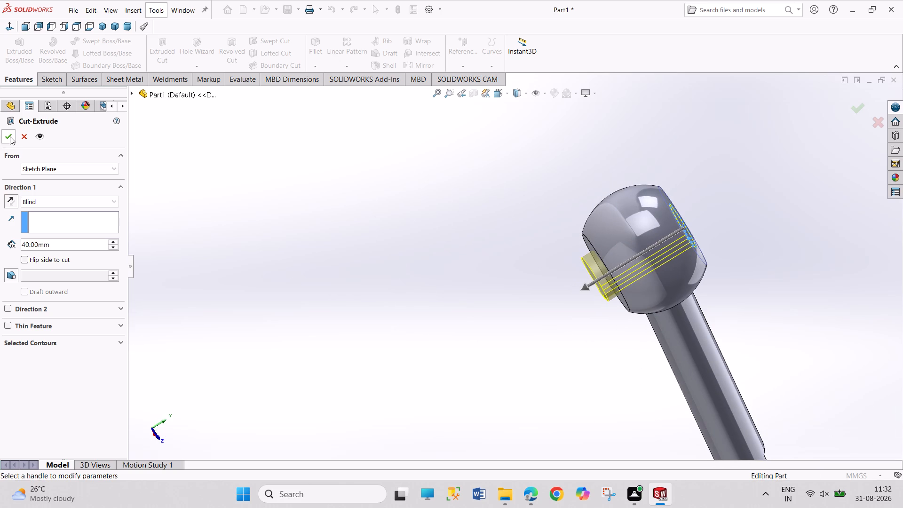
left_click(10, 136)
On the smaller ball's flat face, sketch a circle about 12.4 mm in diameter at the centre of the face's round end.
scroll(598, 244, "up", 5)
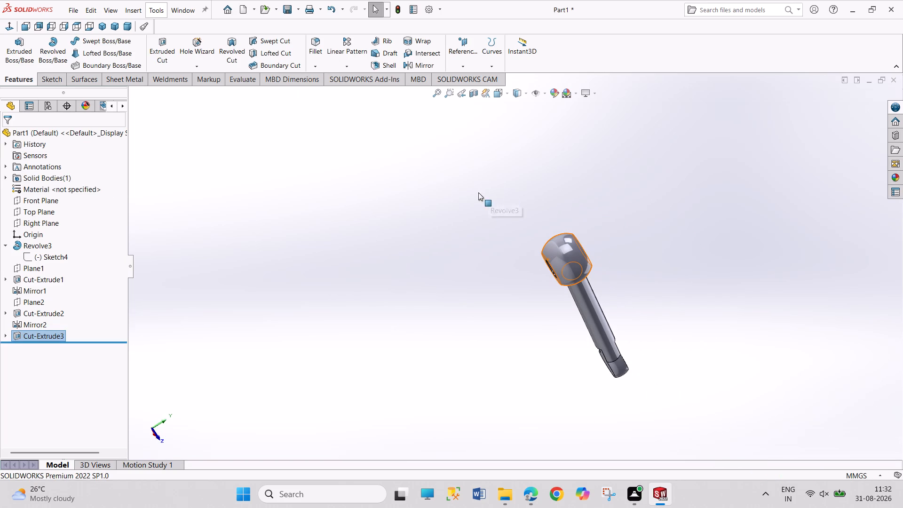
middle_click_drag(632, 326, 530, 404)
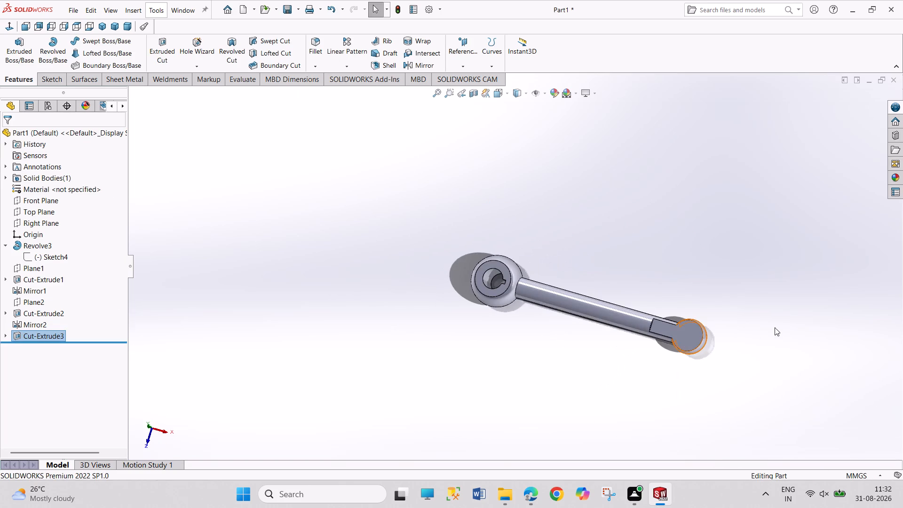
scroll(713, 332, "down", 3)
left_click(642, 333)
left_click(680, 307)
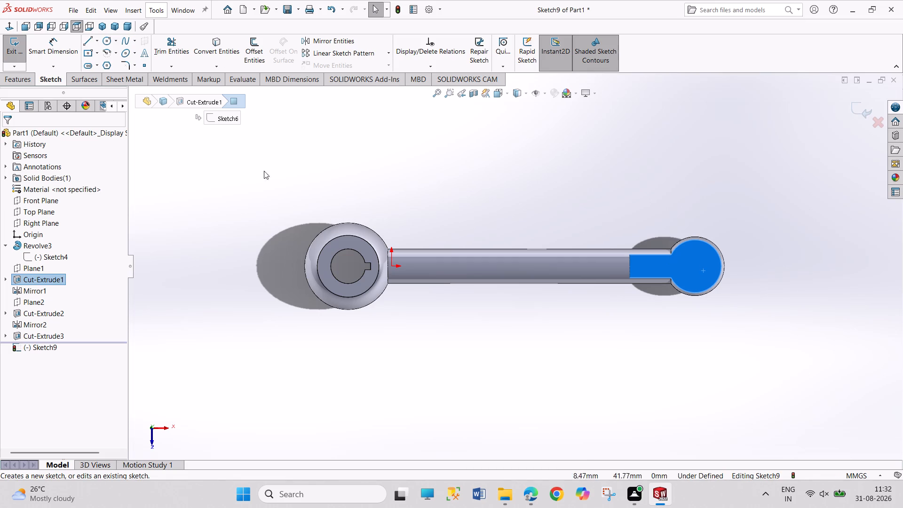
left_click(109, 40)
scroll(708, 294, "down", 5)
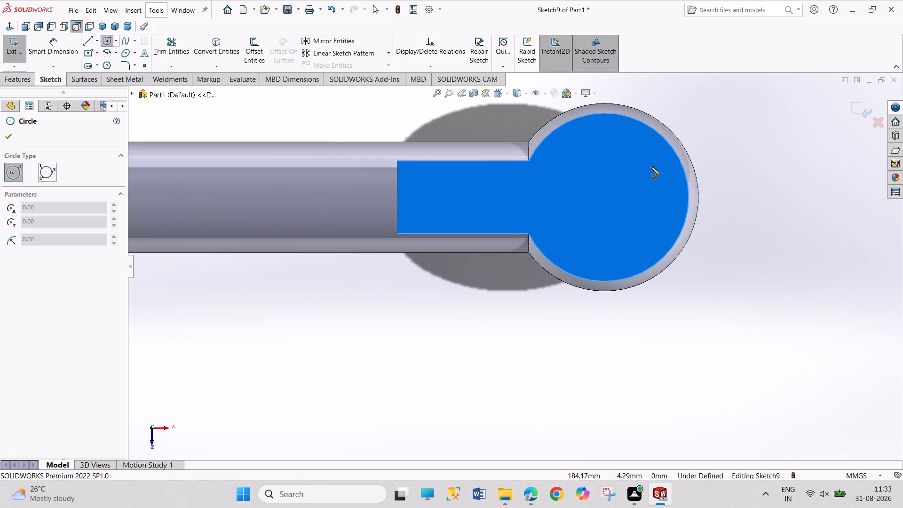
scroll(639, 160, "down", 2)
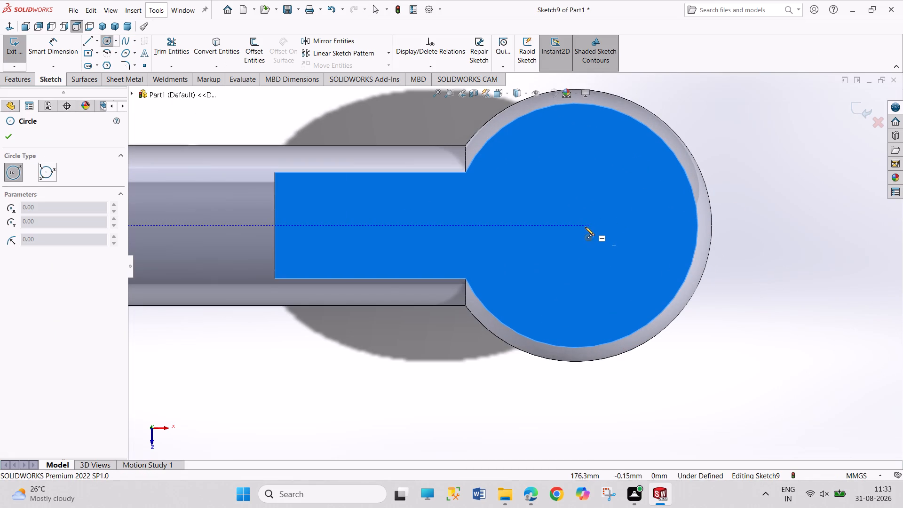
left_click(576, 226)
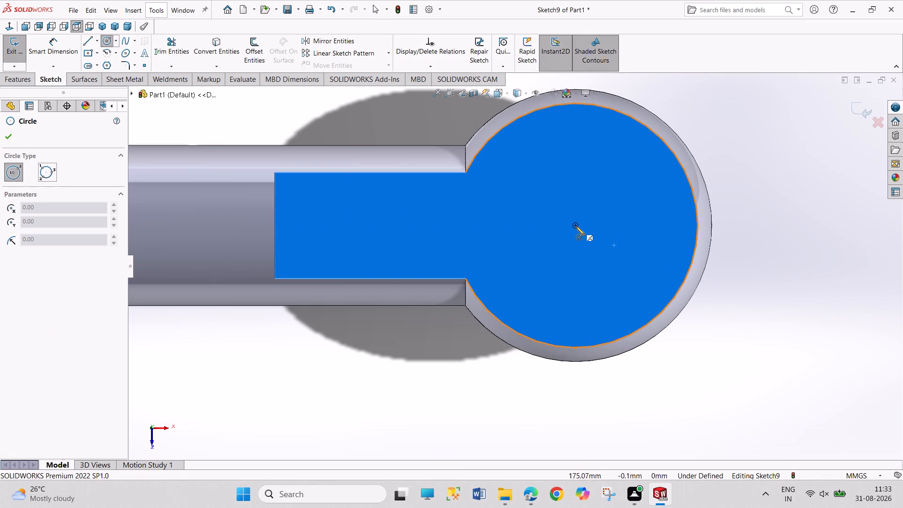
left_click(609, 262)
Dimension the circle's diameter to 18 mm.
right_click_drag(744, 321, 722, 185)
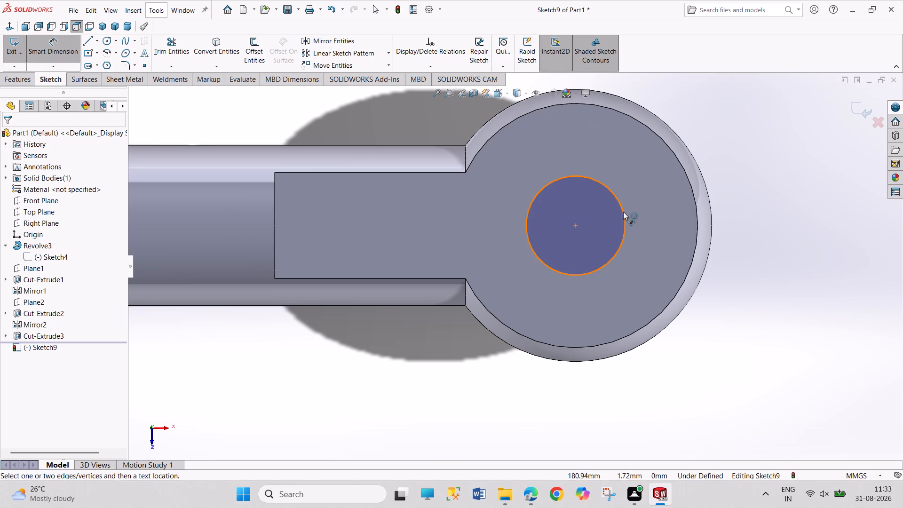
left_click(622, 212)
left_click(721, 149)
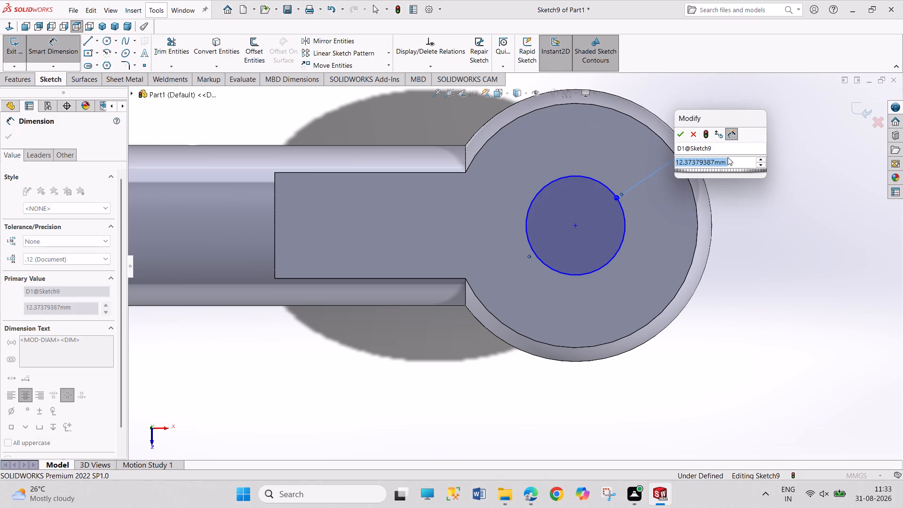
type("18")
key("Return")
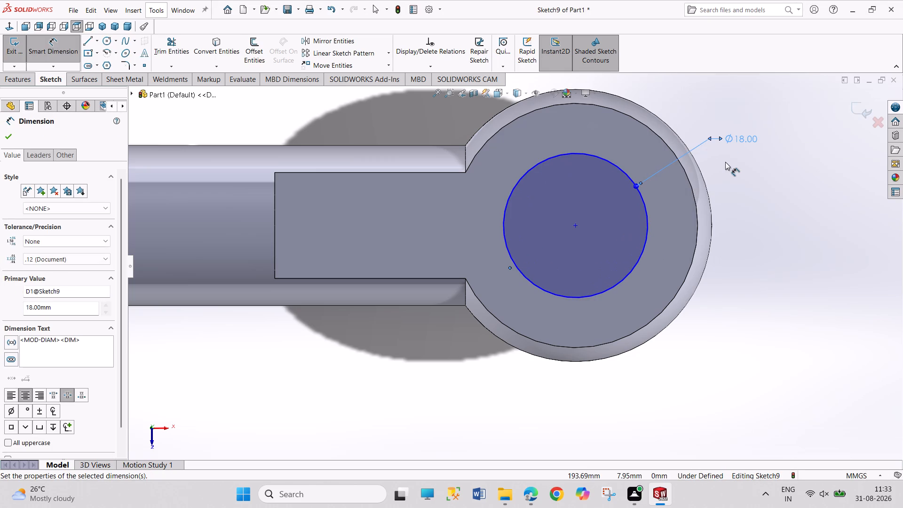
right_click(807, 237)
left_click(820, 266)
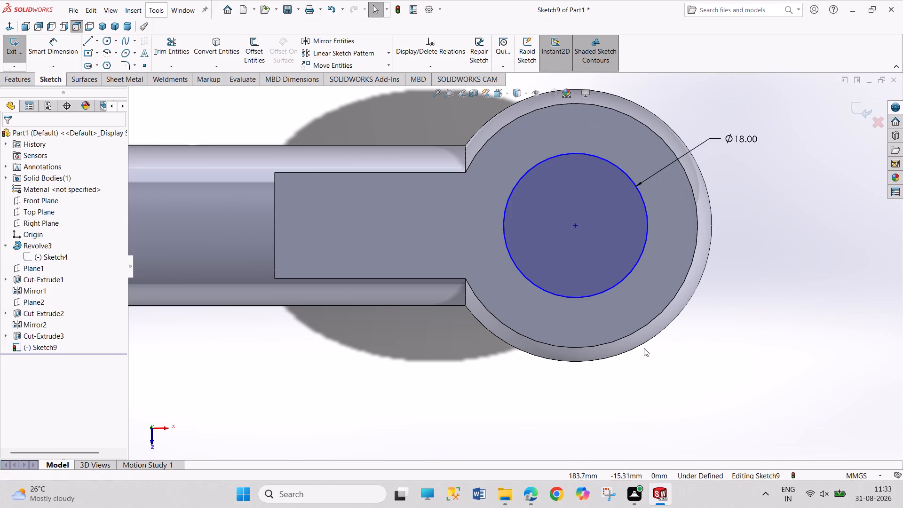
Make the 18 mm circle concentric with the circular edge of the smaller ball's flat face and finish the sketch.
left_click(634, 333)
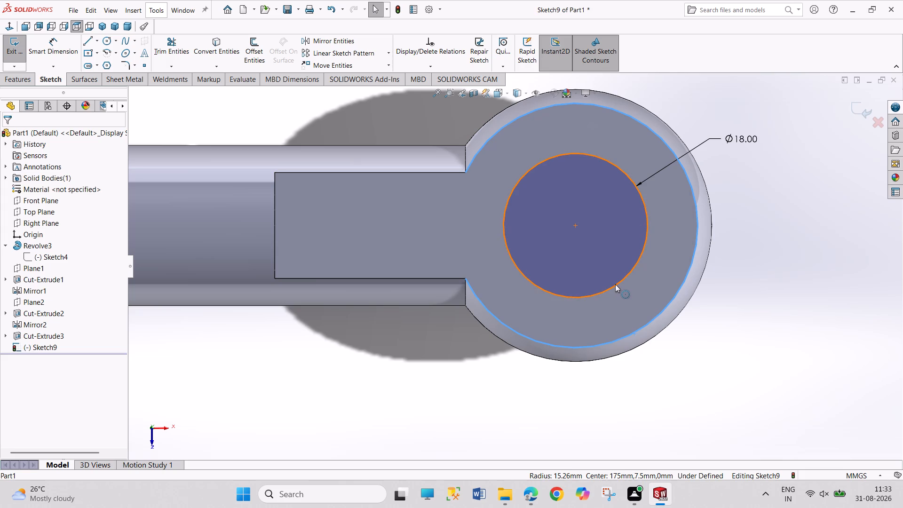
left_click(615, 284, "ctrl")
left_click(668, 244)
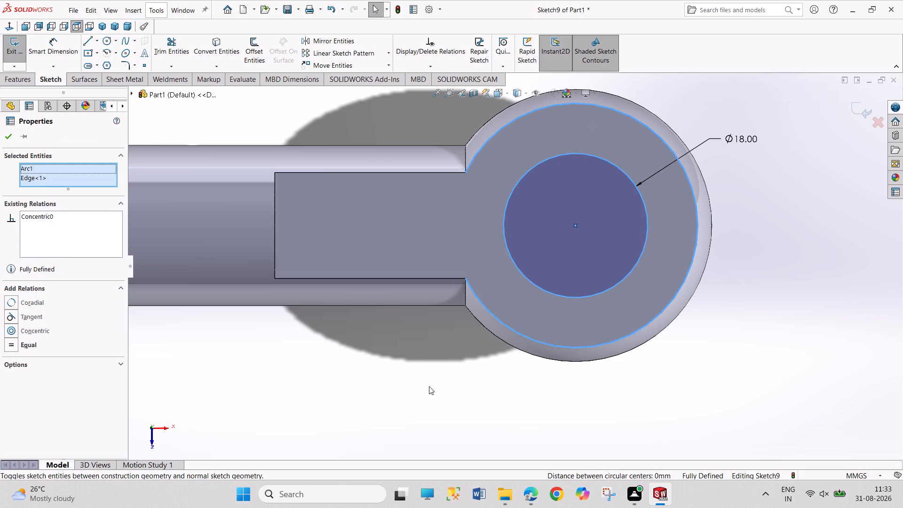
left_click_drag(422, 379, 449, 416)
left_click(16, 64)
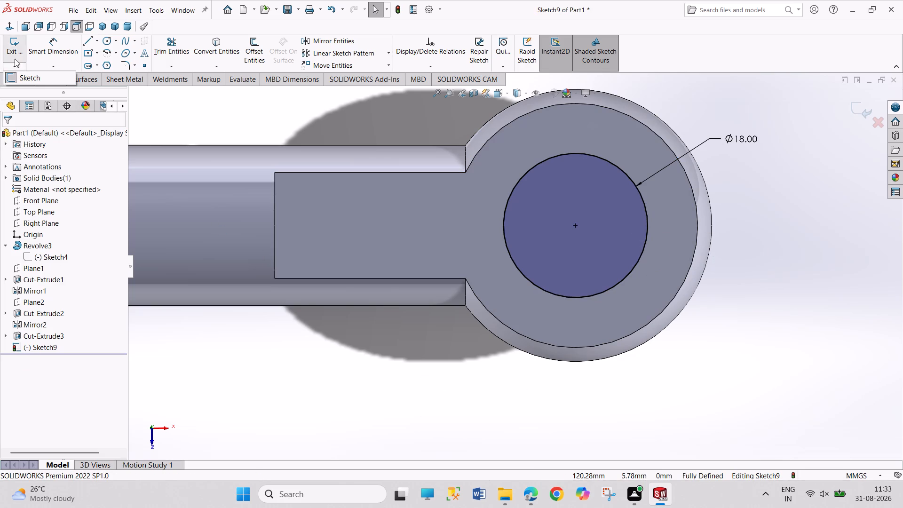
left_click(15, 50)
Cut-extrude the 18 mm circle through the smaller ball with a blind depth of 40 mm.
left_click(160, 49)
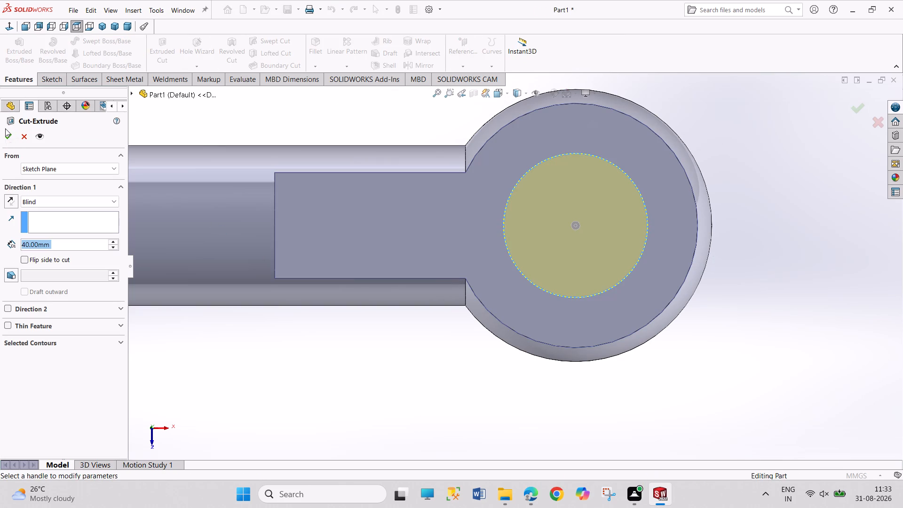
left_click(7, 138)
left_click_drag(198, 339, 226, 379)
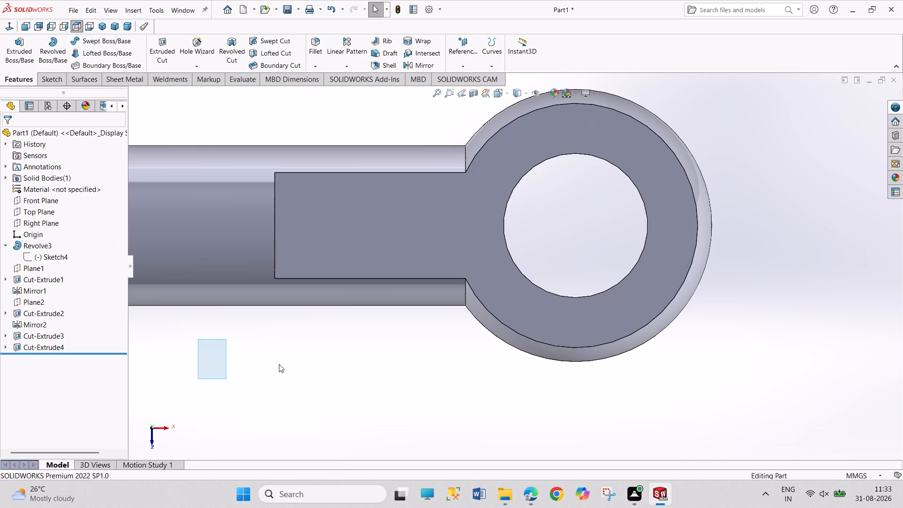
Fillet the edge where the rod meets the larger ball with a symmetric 20 mm radius.
scroll(306, 346, "up", 4)
scroll(368, 345, "up", 3)
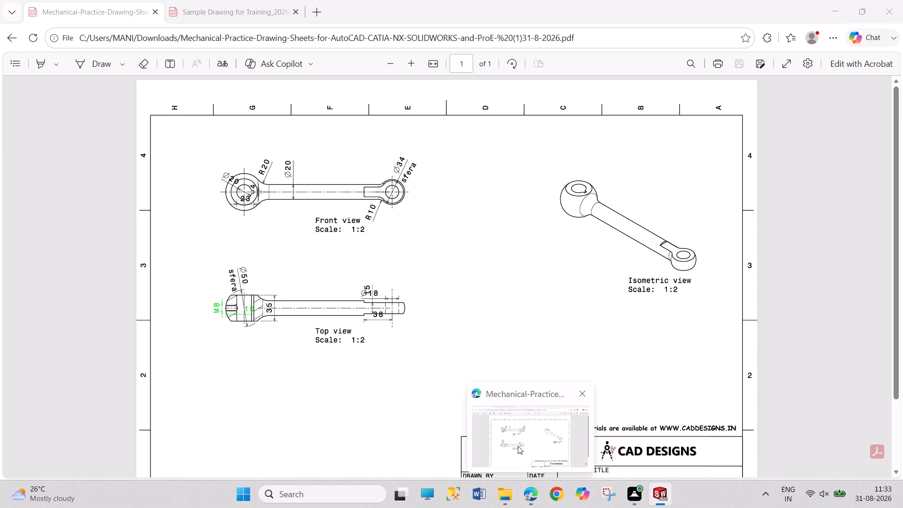
scroll(218, 362, "up", 3)
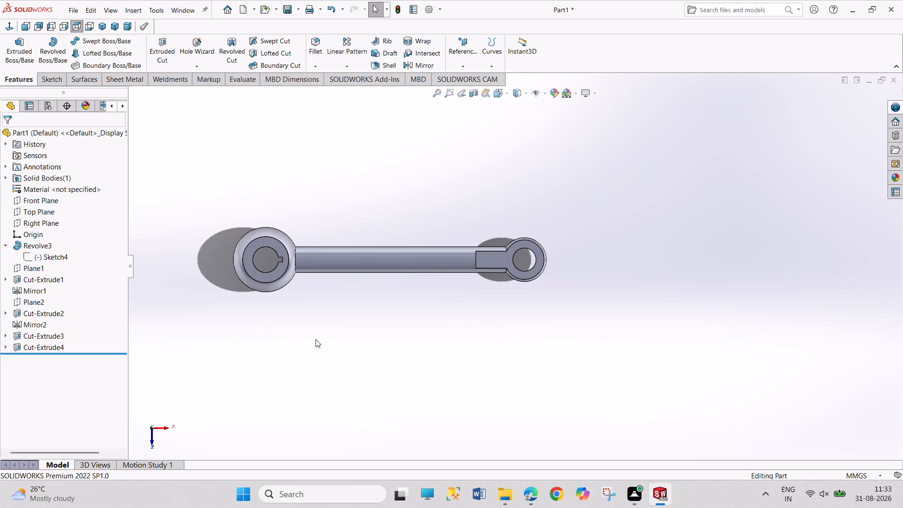
scroll(297, 263, "down", 5)
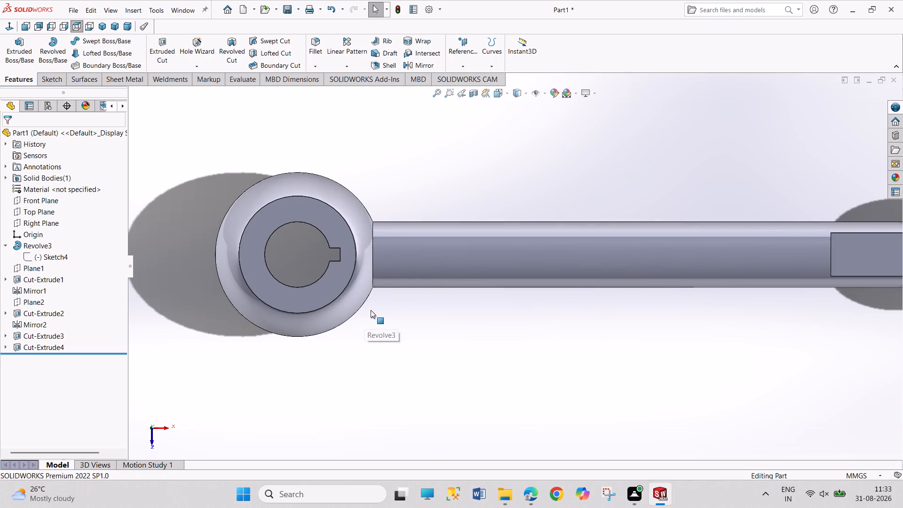
middle_click_drag(407, 325, 381, 296)
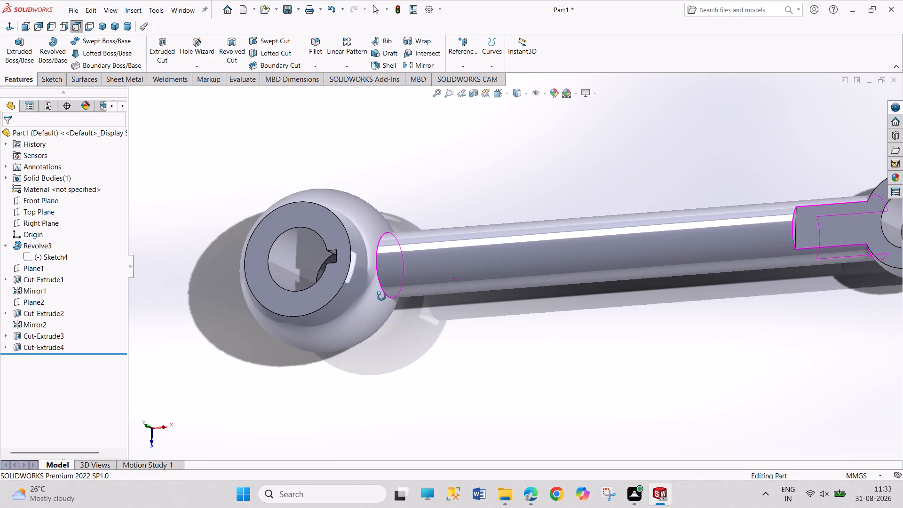
middle_click_drag(381, 296, 381, 296)
left_click(318, 45)
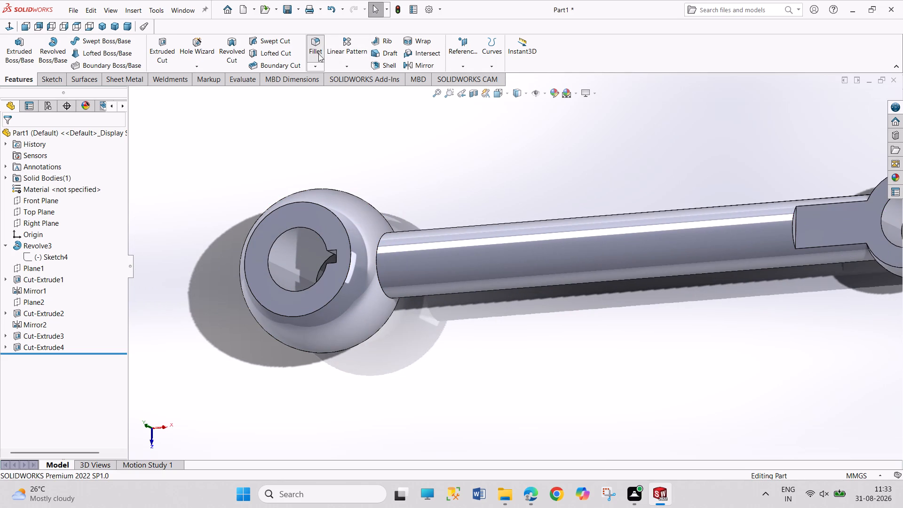
left_click(386, 295)
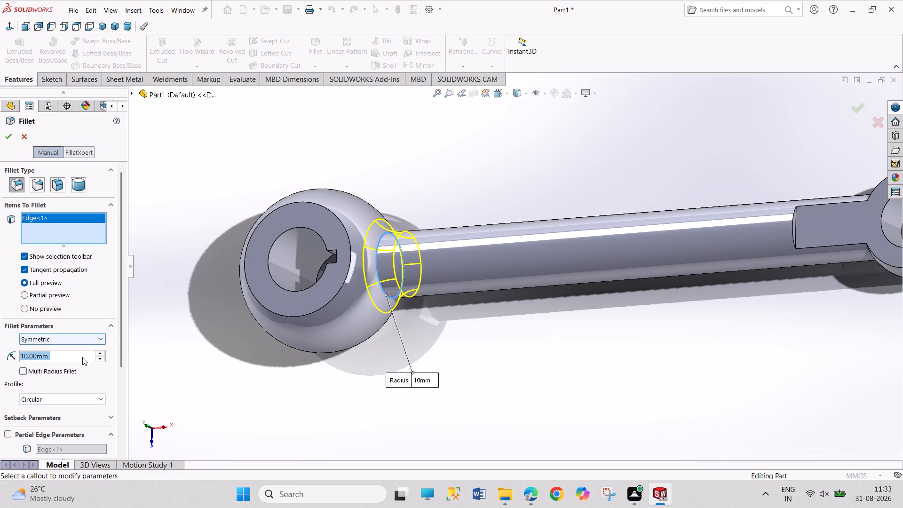
left_click(101, 353)
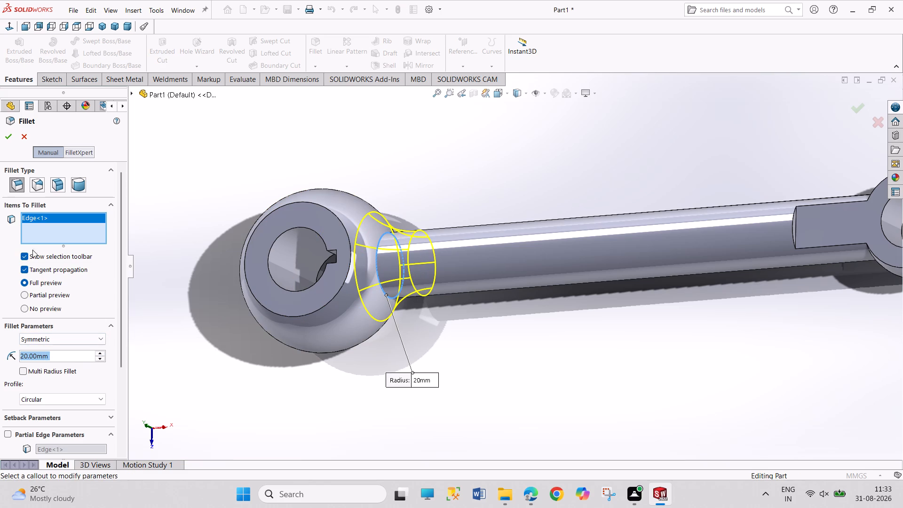
left_click(9, 135)
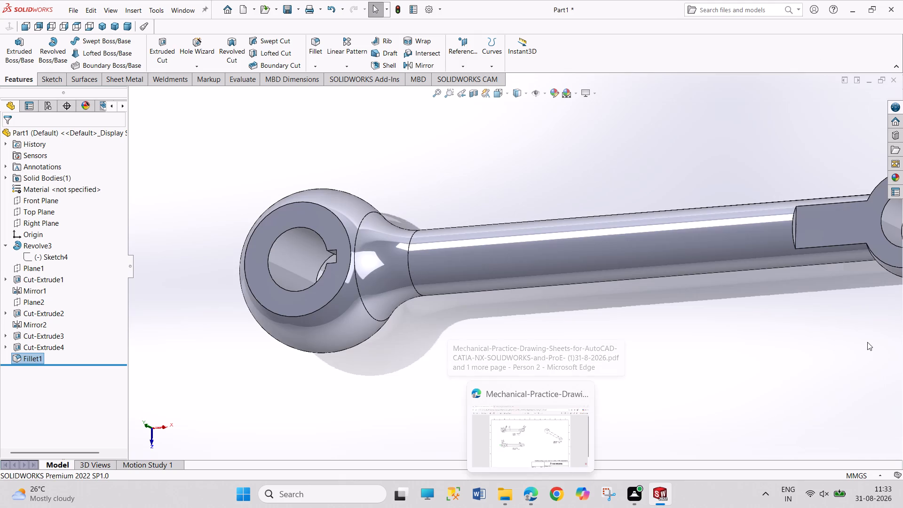
Fillet the two edges where the rod meets the smaller ball with a symmetric 10 mm radius.
scroll(862, 333, "up", 4)
scroll(728, 291, "down", 3)
left_click(314, 45)
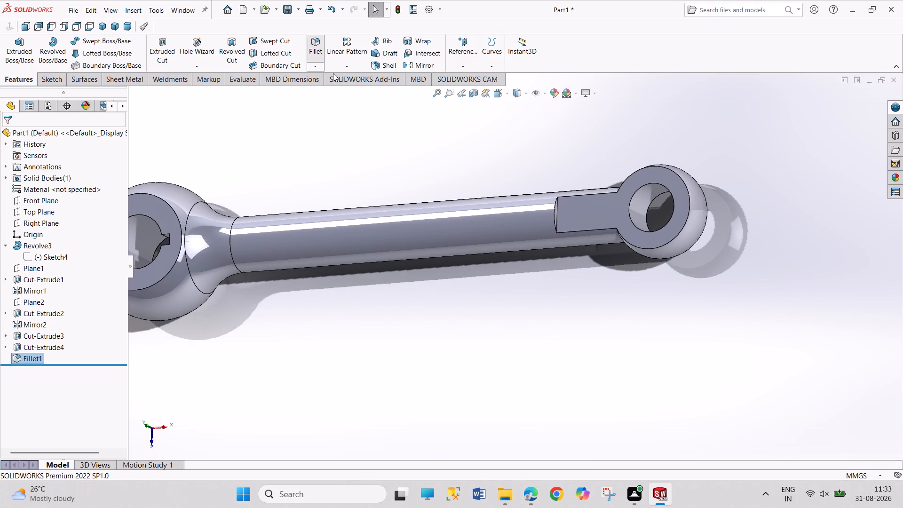
left_click(620, 238)
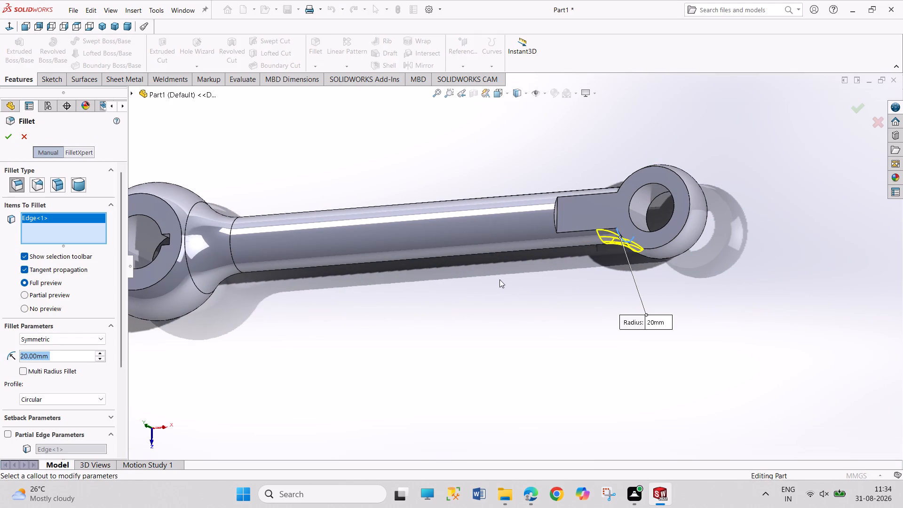
left_click(97, 358)
middle_click_drag(615, 133, 606, 261)
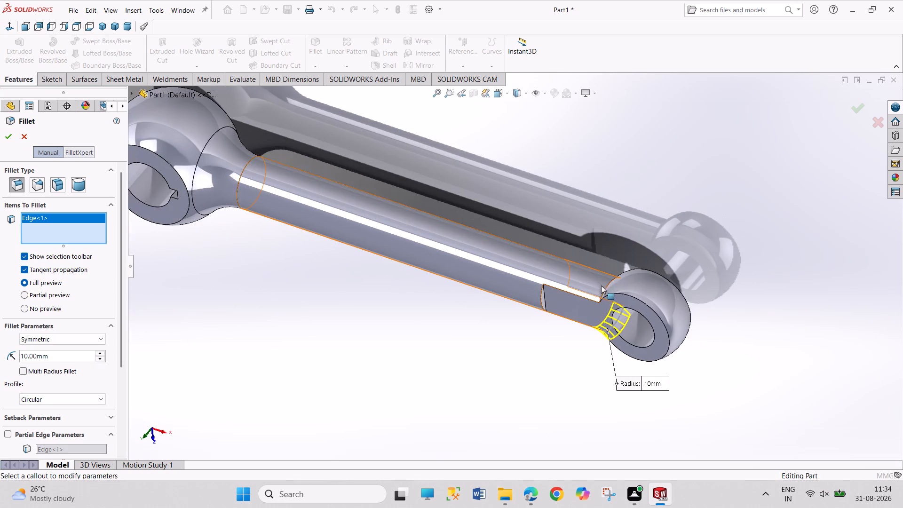
left_click(607, 286)
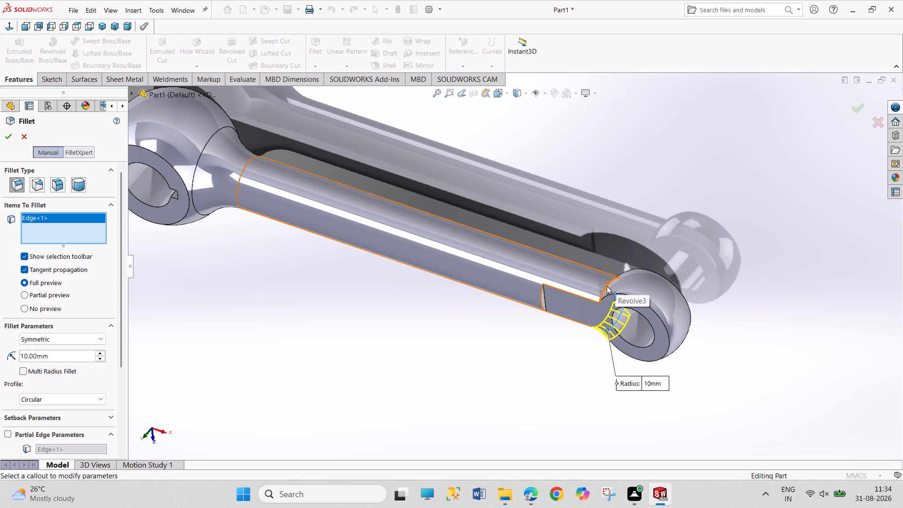
middle_click_drag(712, 329, 602, 318)
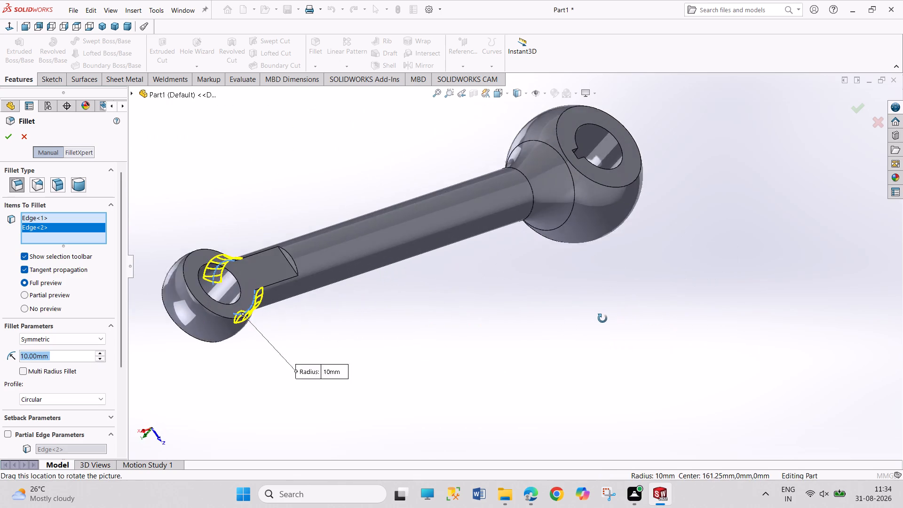
middle_click_drag(602, 318, 588, 330)
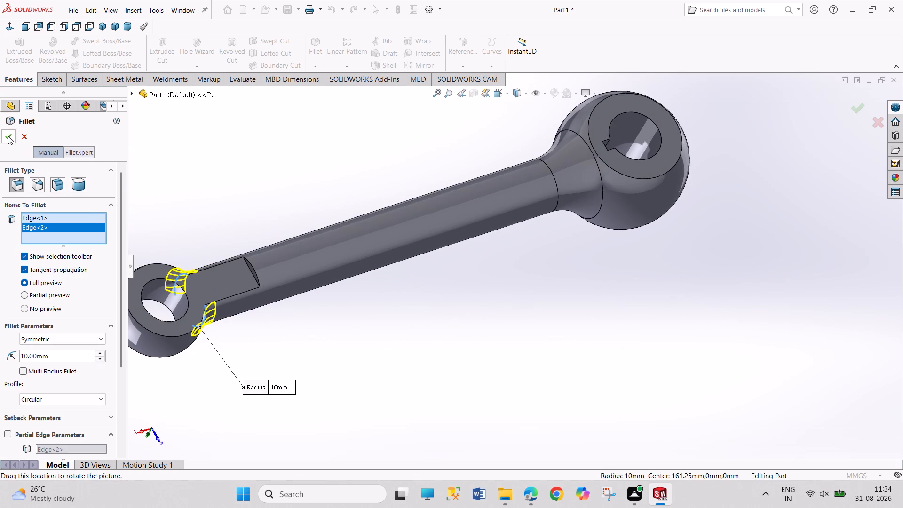
left_click(8, 135)
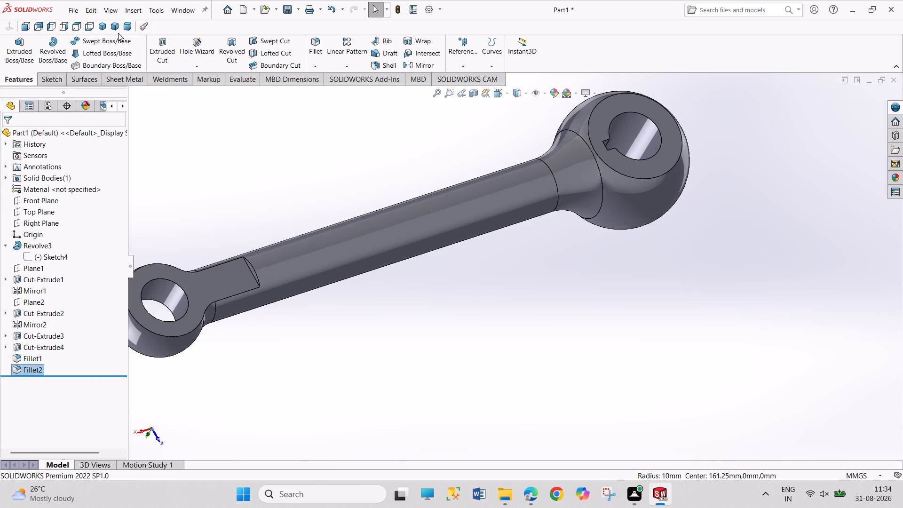
Create a reference plane offset 50 mm from the Right Plane, with the offset flipped toward the outer side of the larger ball.
left_click(102, 28)
left_click_drag(648, 234, 703, 286)
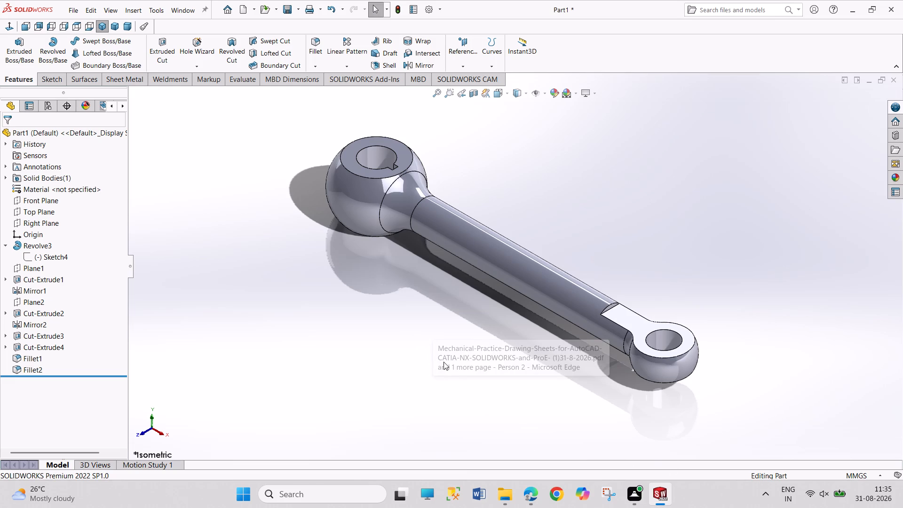
middle_click_drag(305, 277, 349, 314)
scroll(331, 294, "up", 1)
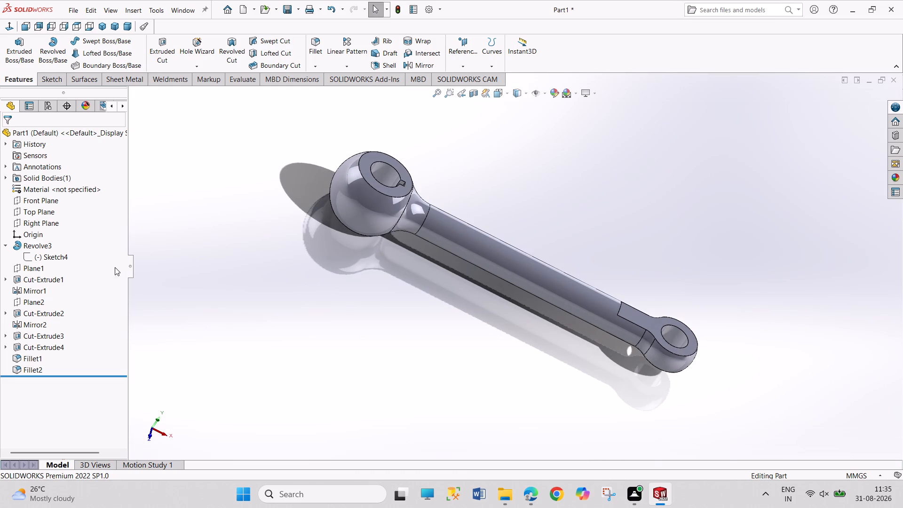
left_click(452, 56)
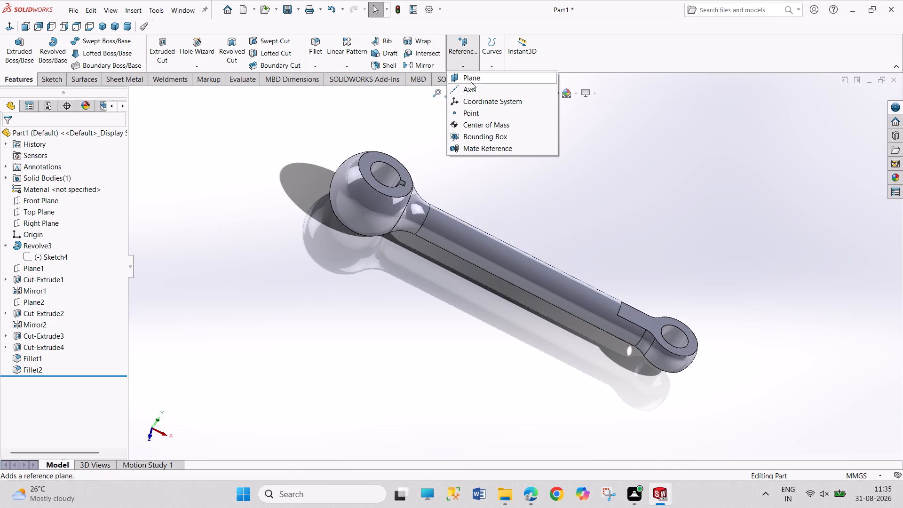
left_click(474, 77)
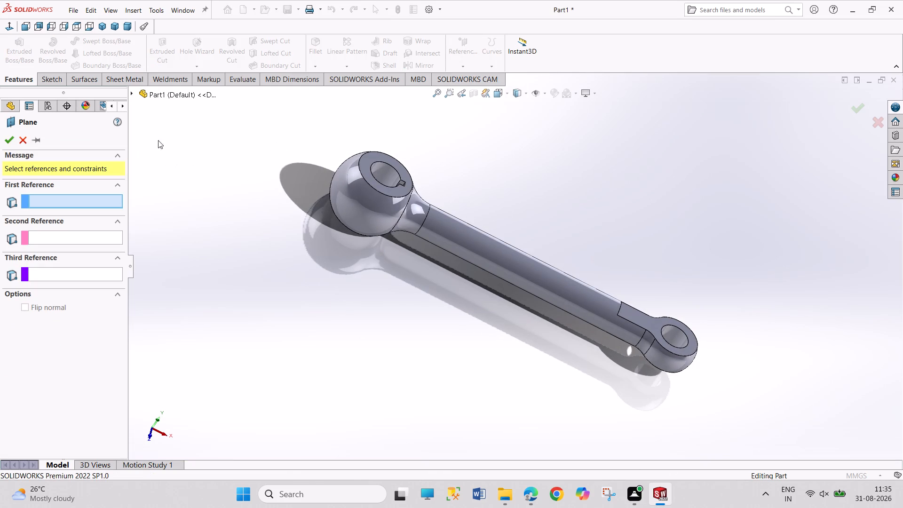
left_click(133, 92)
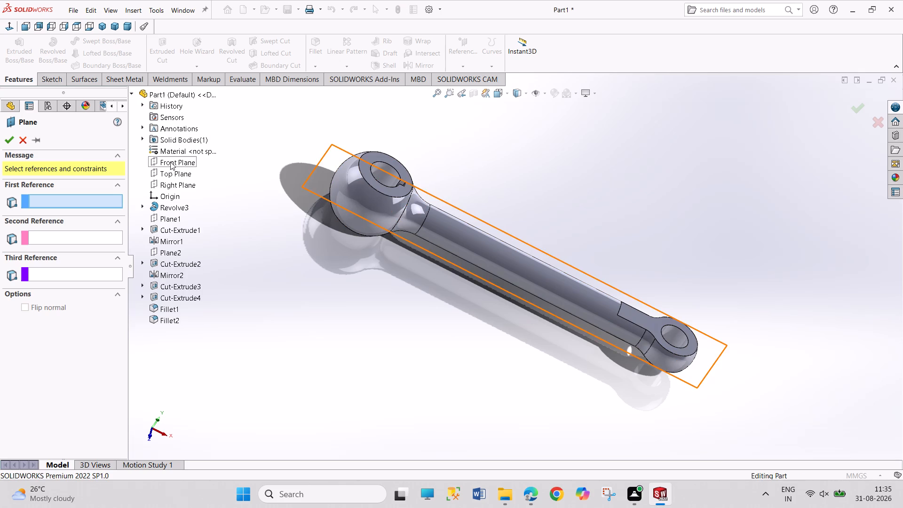
left_click(173, 180)
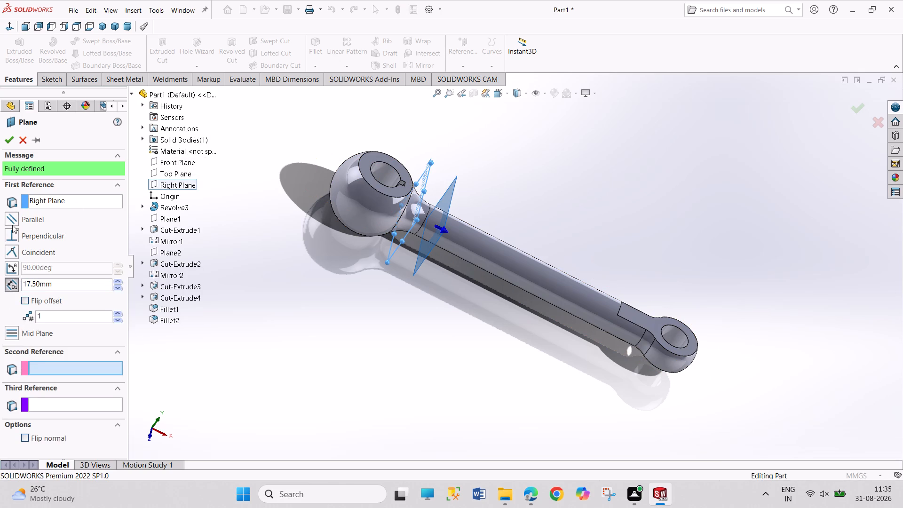
left_click(45, 299)
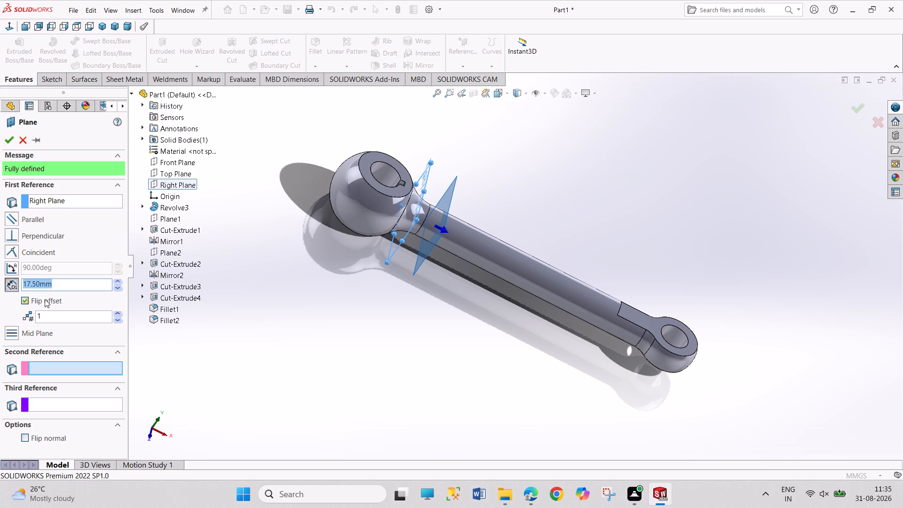
left_click(118, 281)
left_click(118, 281)
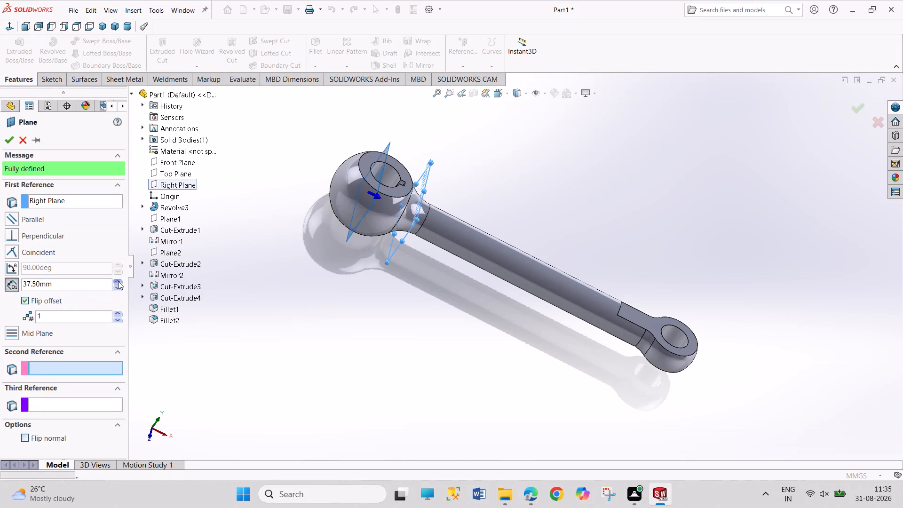
left_click(118, 281)
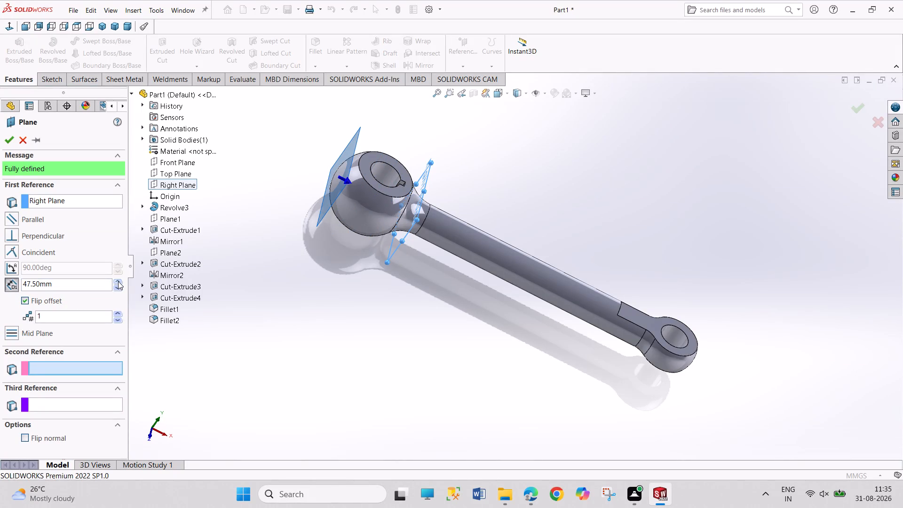
double_click(74, 286)
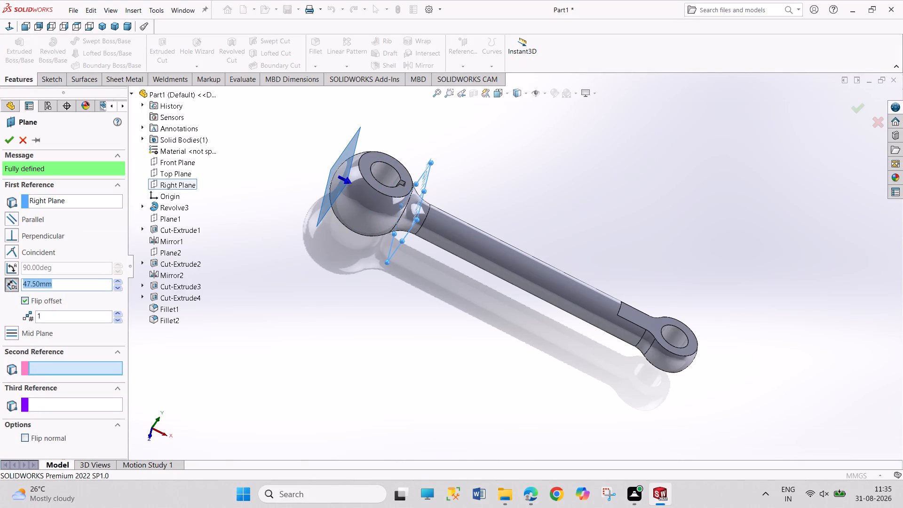
type("48")
key("Return")
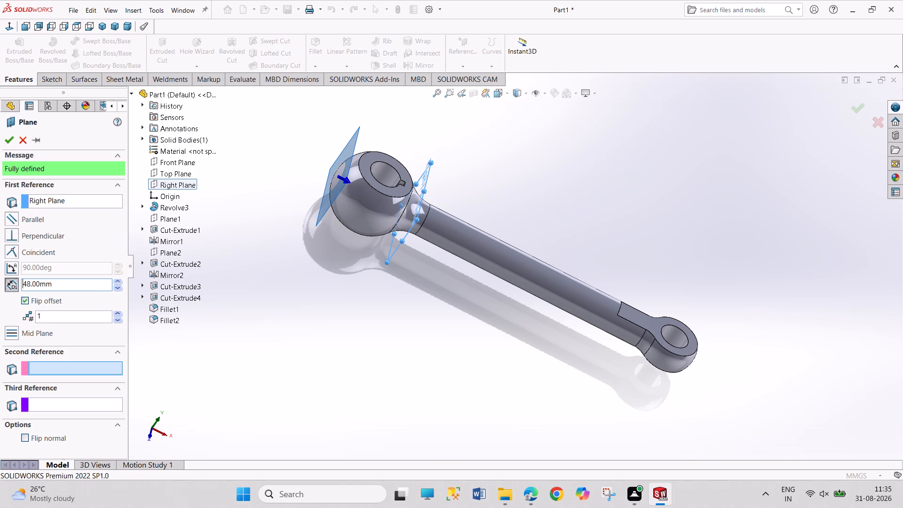
double_click(50, 281)
type("50")
key("Return")
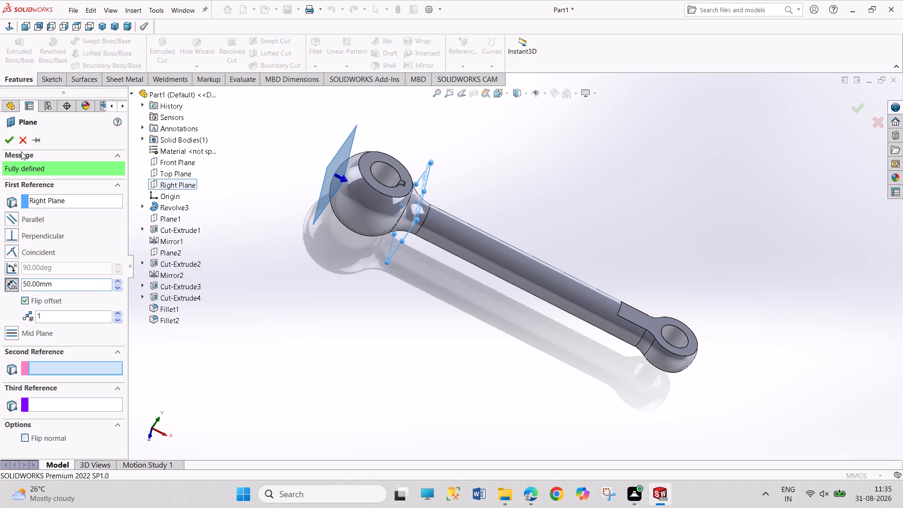
left_click(12, 135)
Start a sketch on the new offset plane and draw a circle about 6 mm in diameter centred on the origin.
left_click(337, 157)
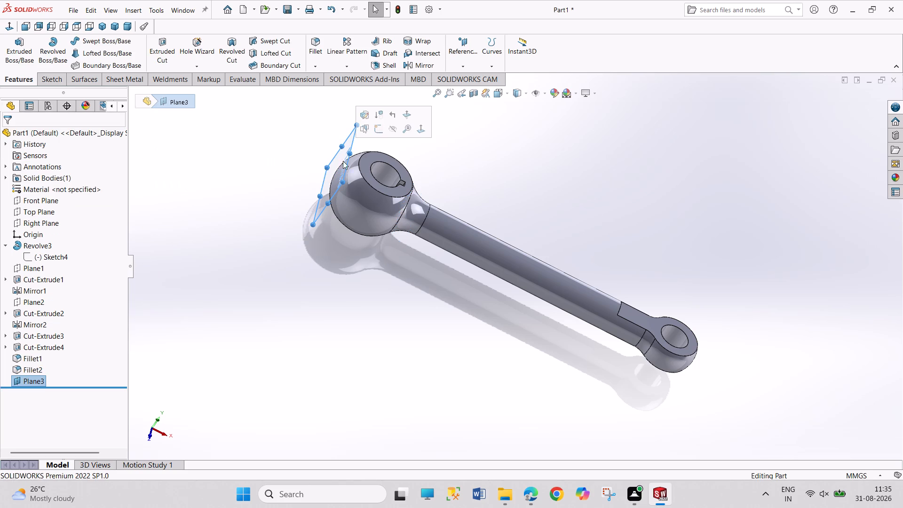
left_click(377, 127)
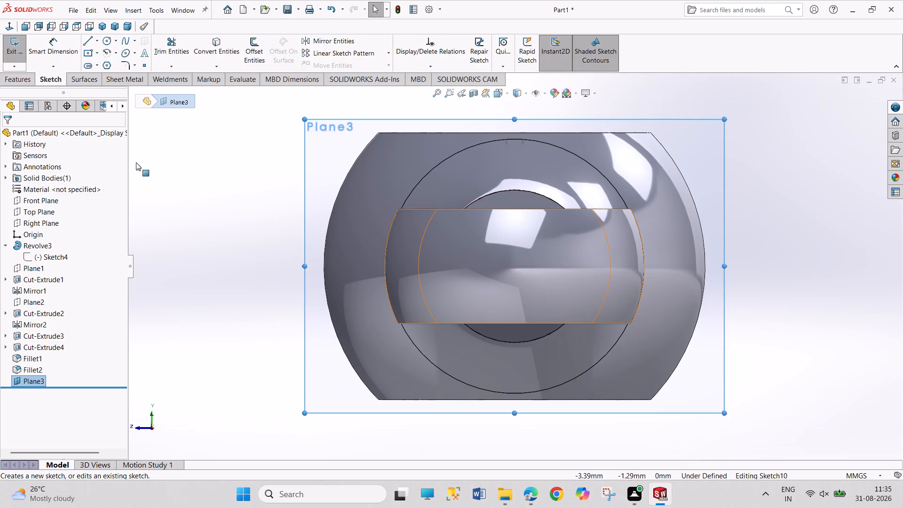
left_click(109, 42)
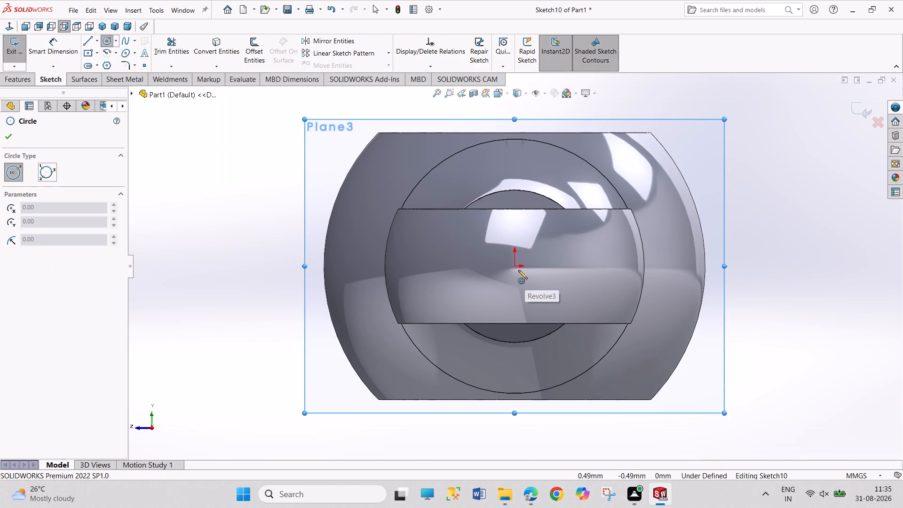
left_click(516, 266)
left_click(527, 285)
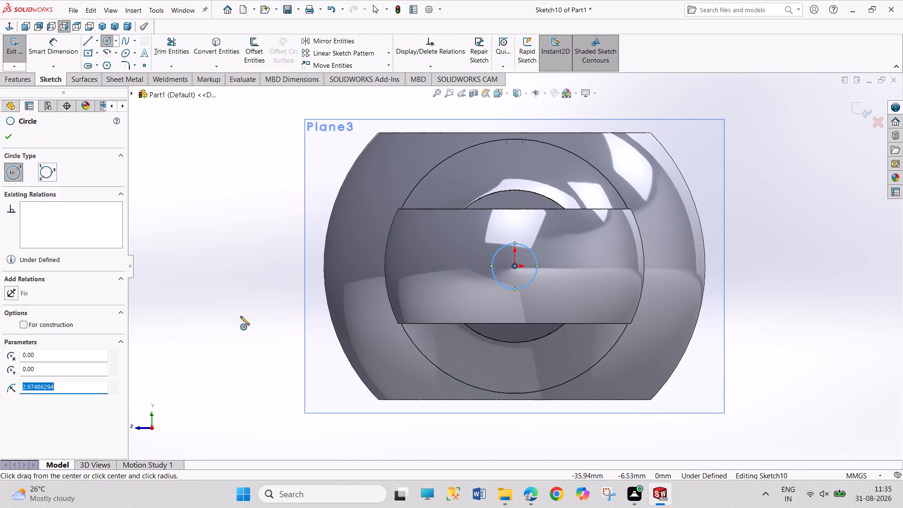
Dimension the circle's diameter to 8 mm and finish the sketch.
right_click_drag(240, 316, 226, 206)
left_click(521, 287)
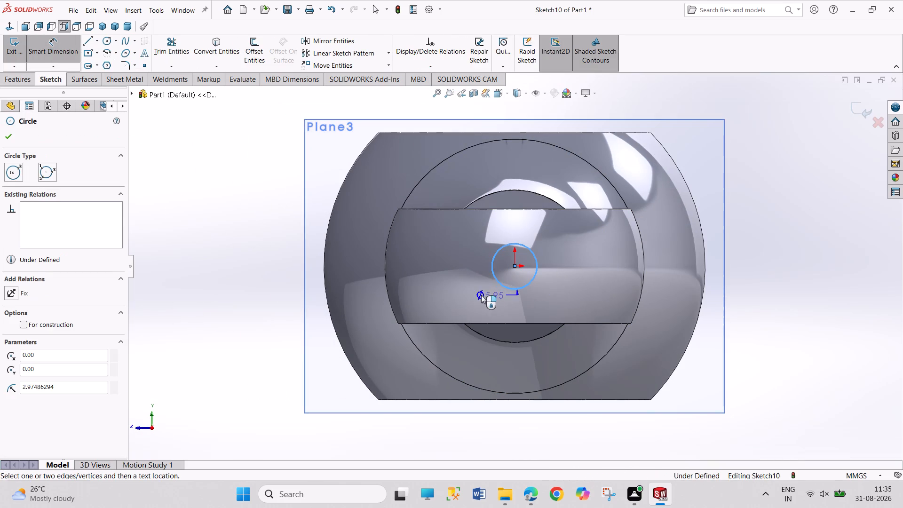
left_click(438, 297)
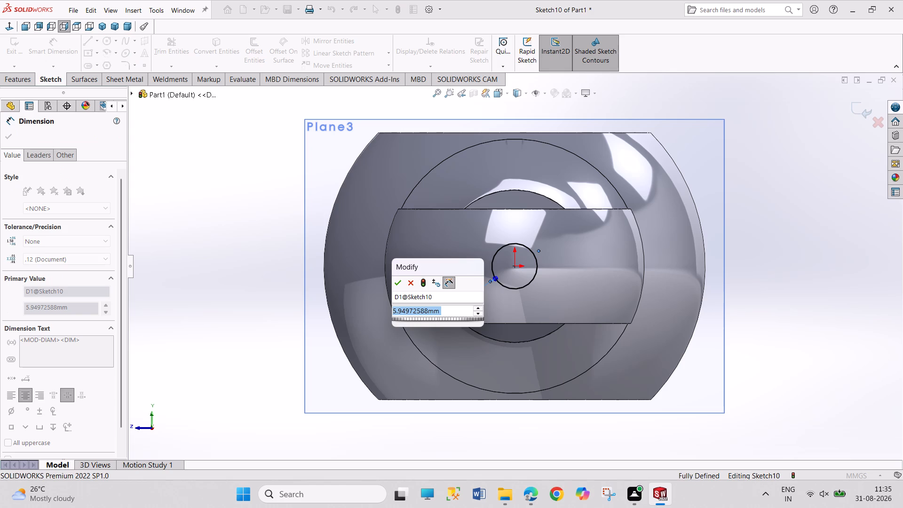
key("8")
key("Return")
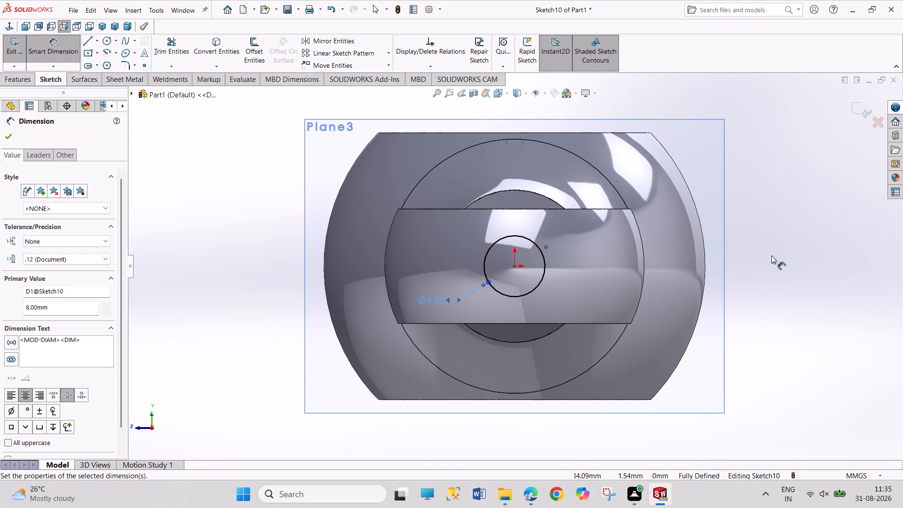
right_click(771, 255)
left_click(802, 284)
left_click(17, 48)
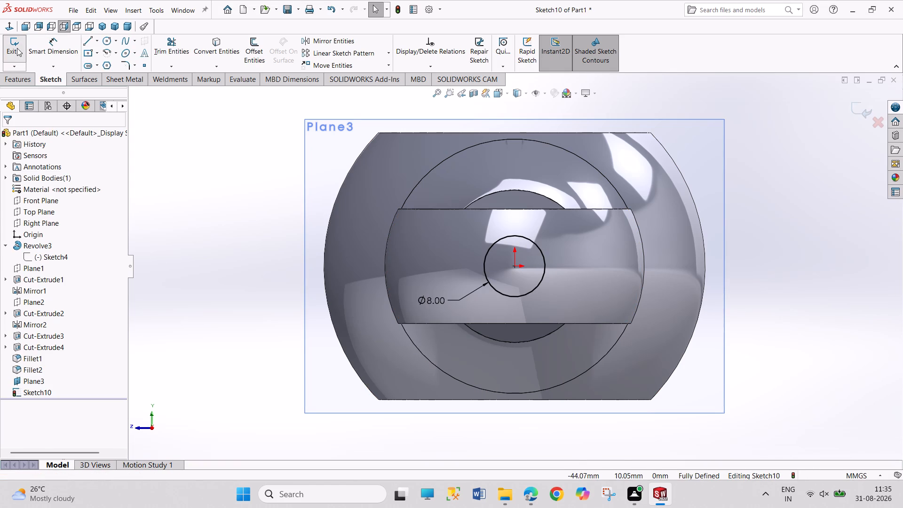
Cut-extrude the 8 mm circle into the larger ball with a blind depth of 20 mm in the reversed direction.
left_click(172, 62)
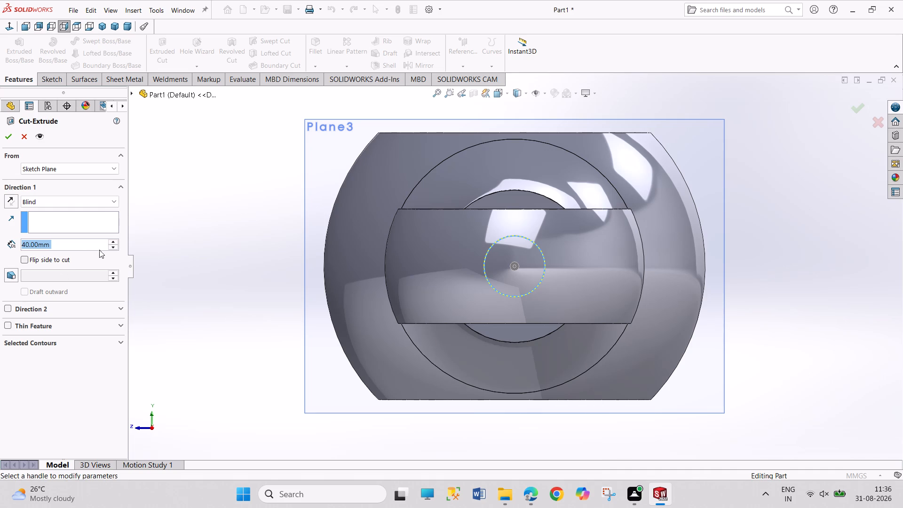
double_click(117, 246)
left_click(4, 136)
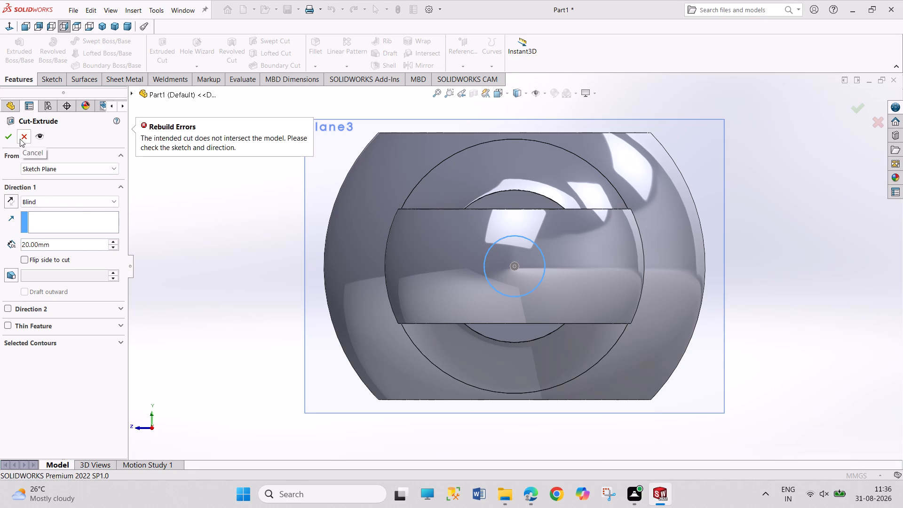
left_click(8, 202)
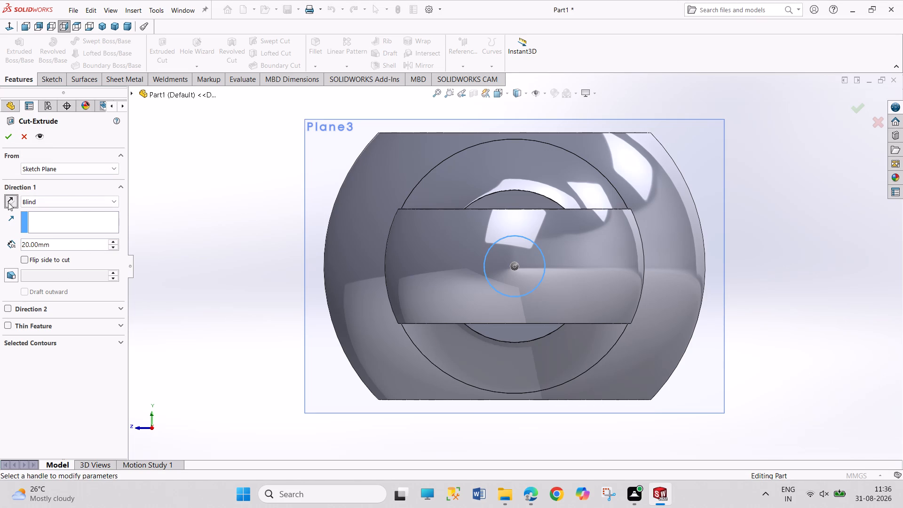
left_click(9, 140)
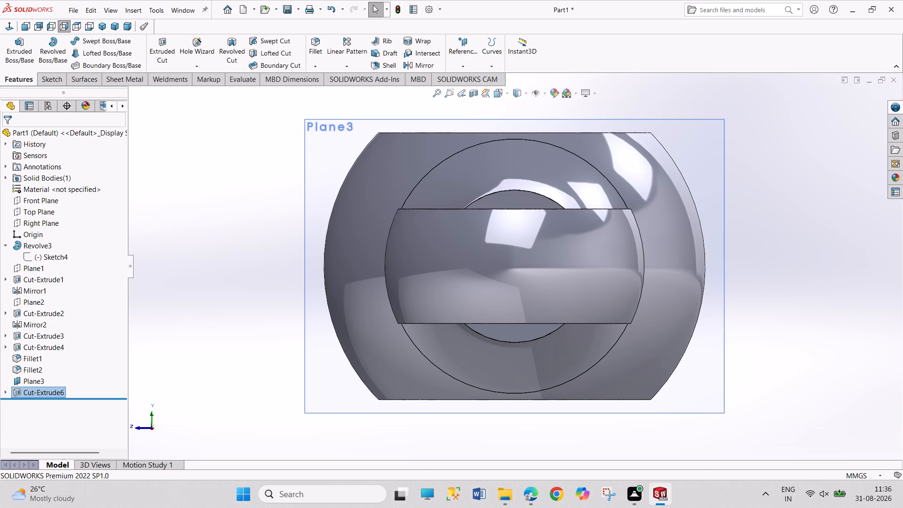
Hide the offset reference plane beside the larger ball.
left_click(106, 29)
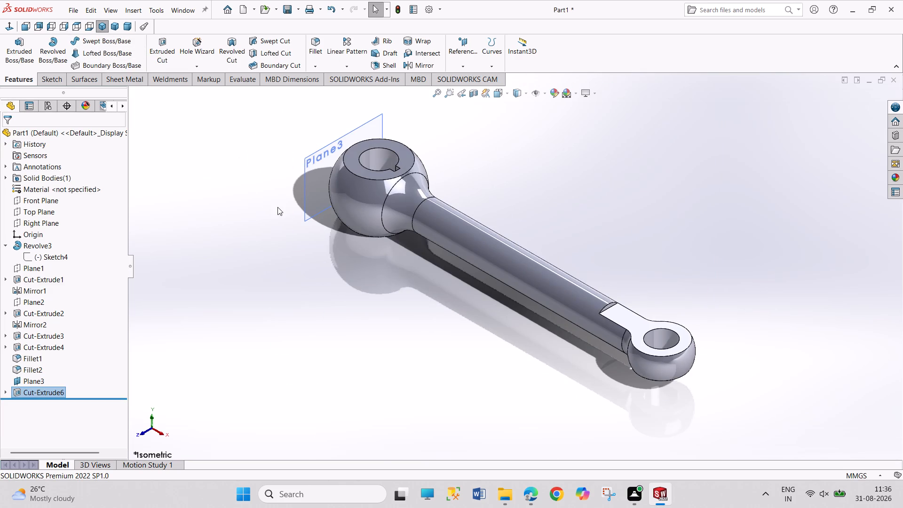
middle_click_drag(286, 265, 296, 356)
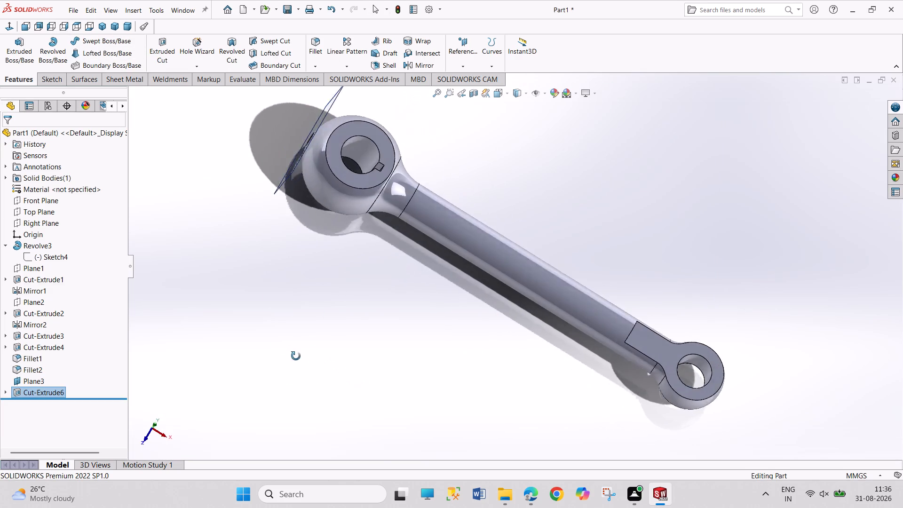
middle_click_drag(296, 356, 279, 313)
right_click(297, 214)
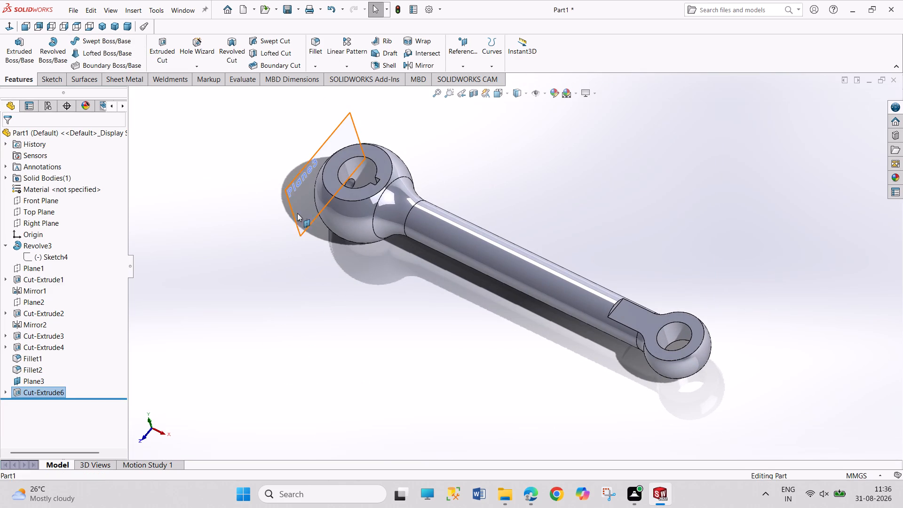
left_click(336, 197)
middle_click_drag(296, 247, 336, 345)
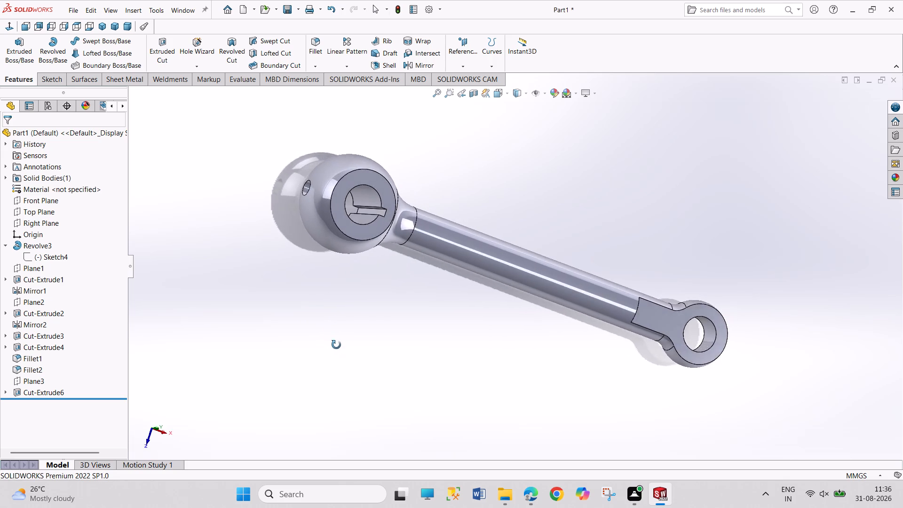
Examine the finished rod from several sides, including the end hole, the keyed bore, the flats and the filleted junctions.
middle_click_drag(336, 345, 322, 338)
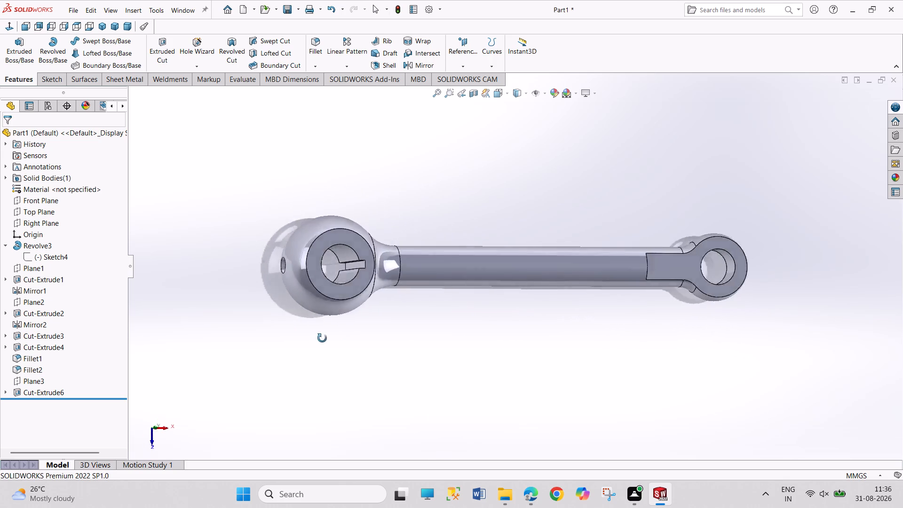
middle_click_drag(322, 338, 377, 276)
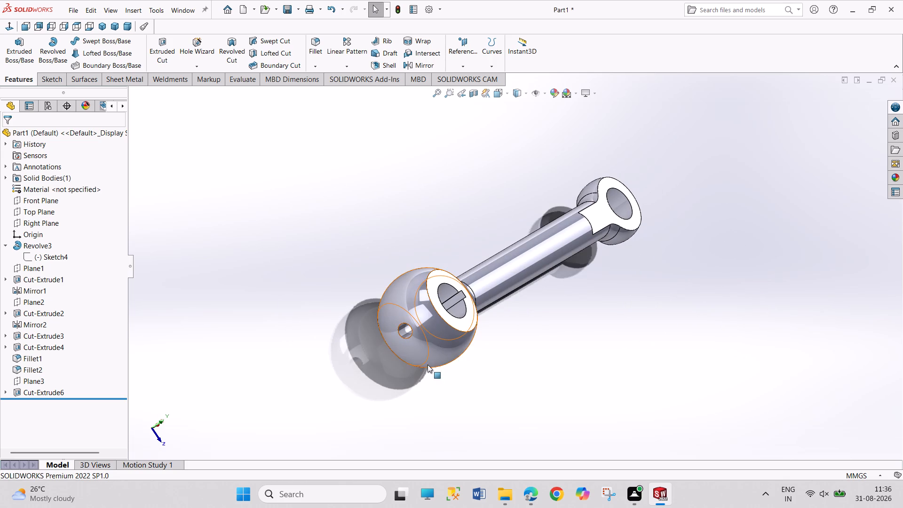
scroll(387, 323, "up", 1)
middle_click_drag(466, 353, 432, 310)
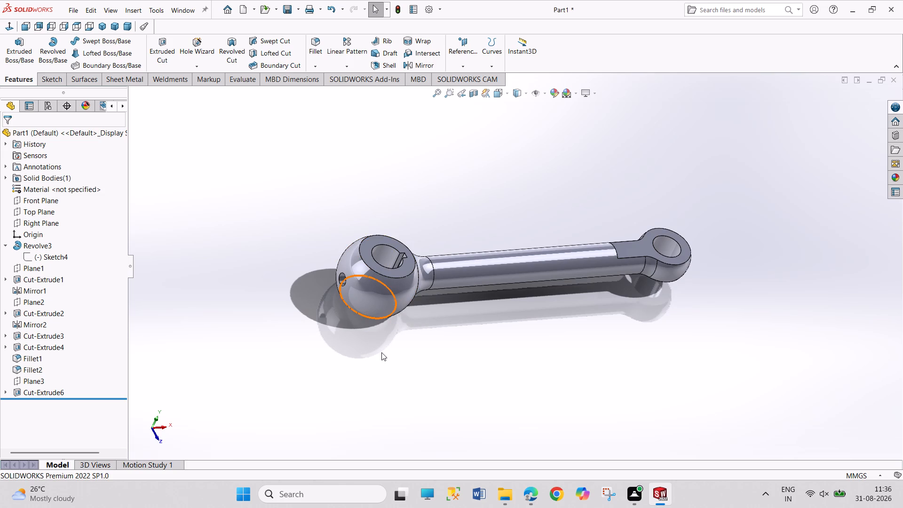
middle_click_drag(363, 356, 427, 208)
scroll(350, 345, "up", 1)
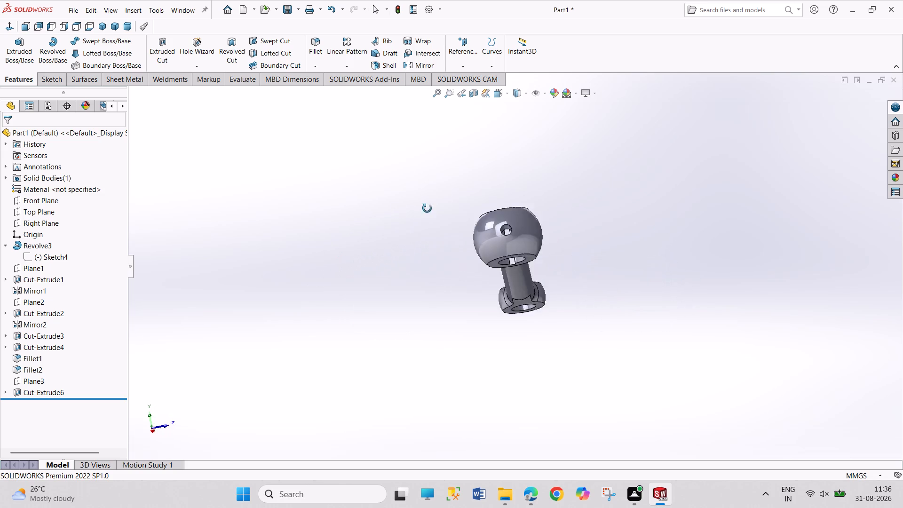
middle_click_drag(427, 208, 418, 154)
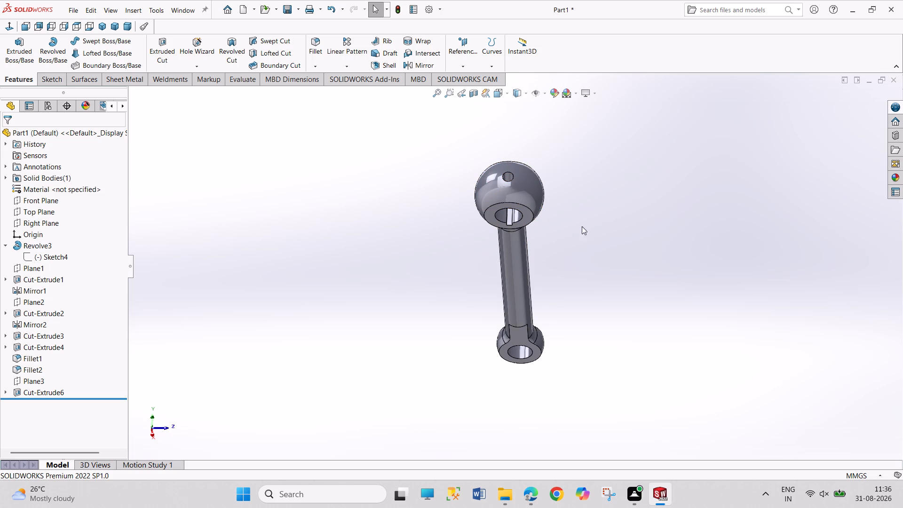
middle_click_drag(486, 352, 456, 402)
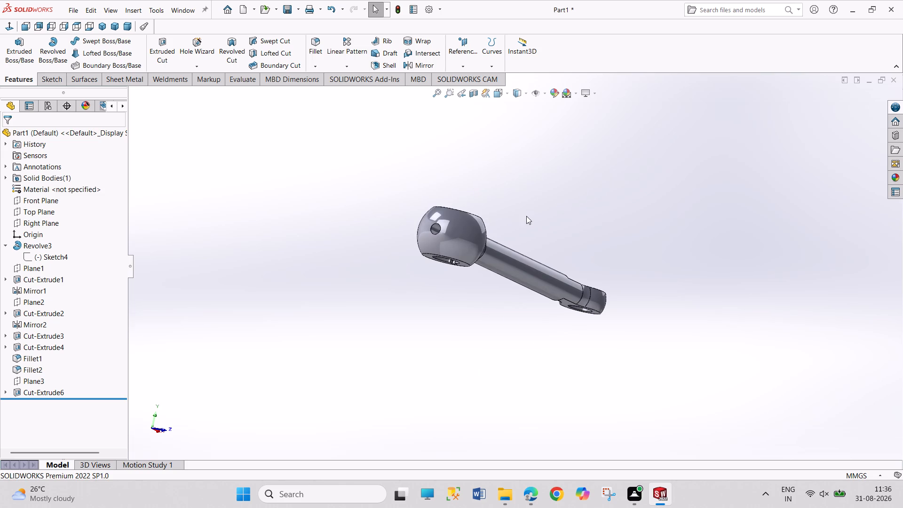
middle_click_drag(526, 216, 483, 359)
scroll(417, 286, "down", 4)
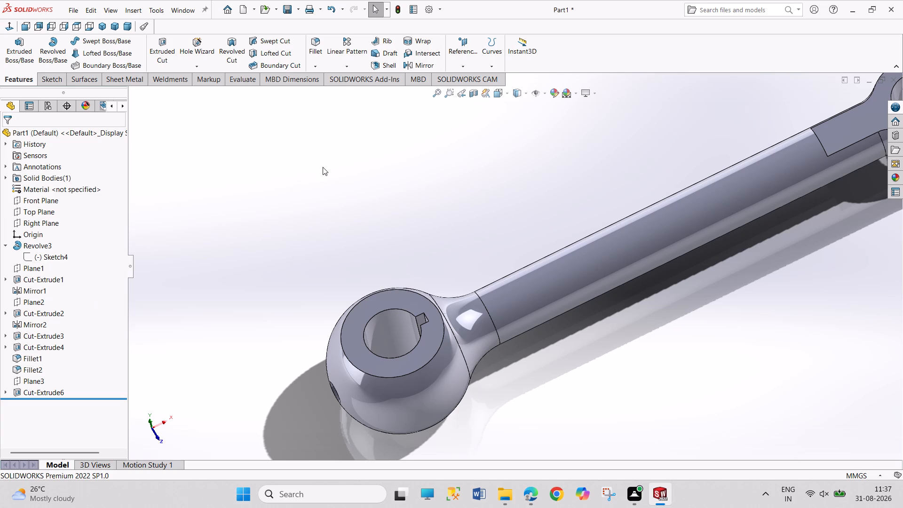
scroll(653, 365, "up", 2)
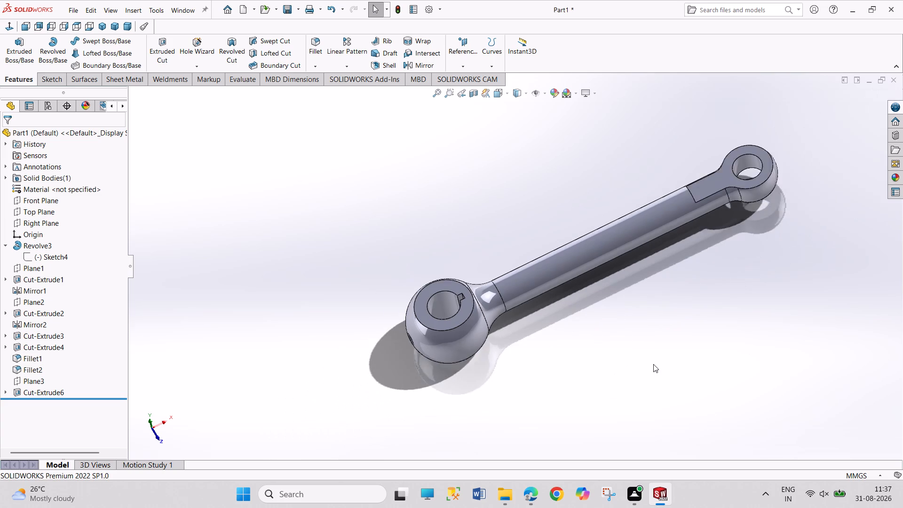
scroll(653, 364, "up", 2)
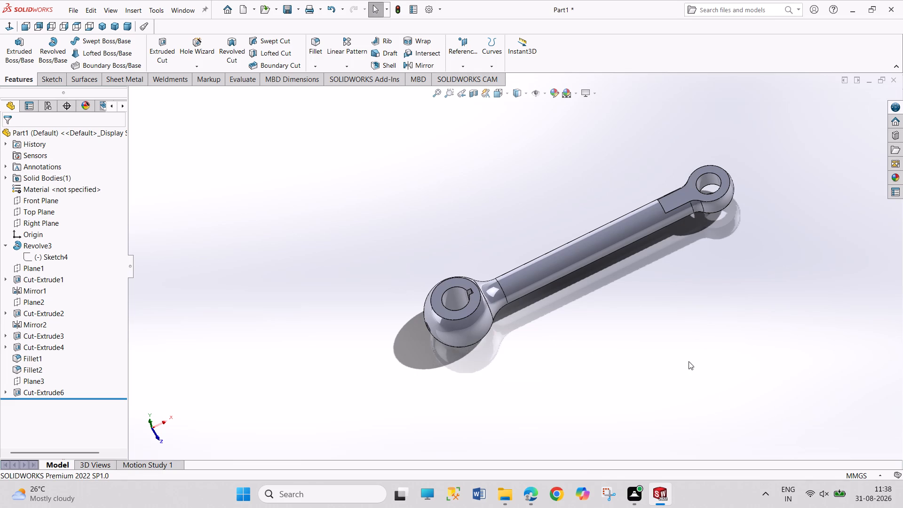
middle_click_drag(690, 371, 702, 446)
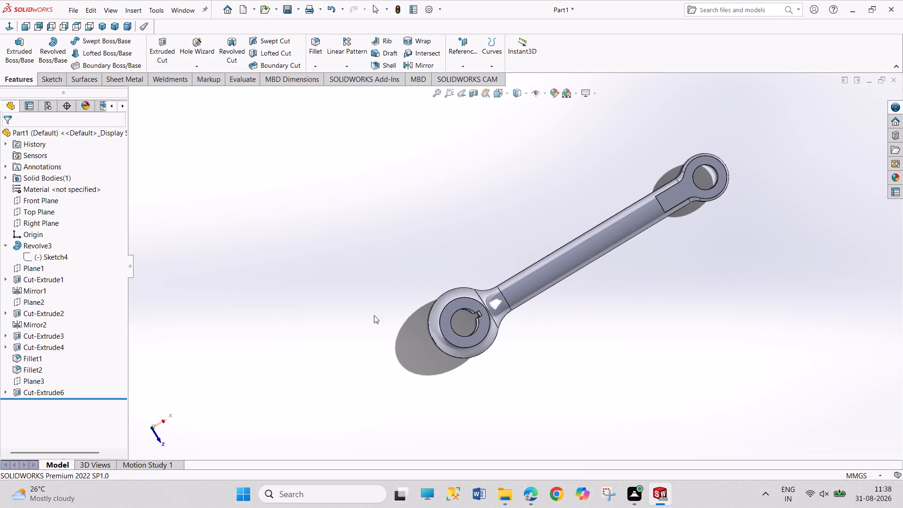
Save the part in the FUJI folder under the name LINKAGE ROD.
key("ctrl+s")
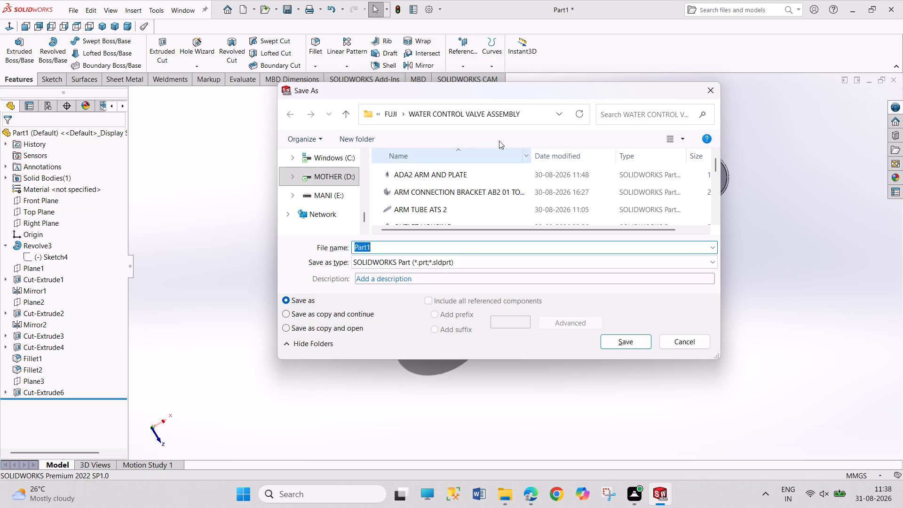
left_click(395, 119)
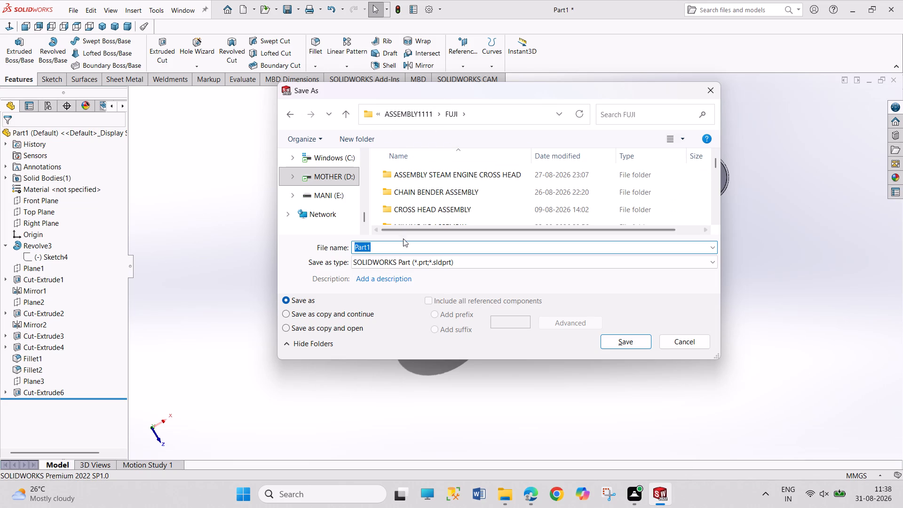
type("LINKAGE ROD")
key("Return")
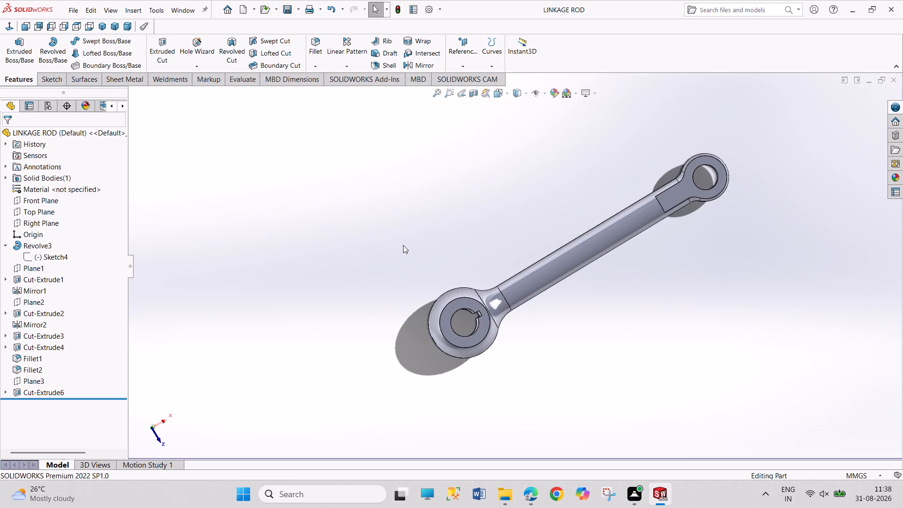
Create a new drawing document with the standard A4 (ANSI) Landscape sheet format.
key("ctrl+n")
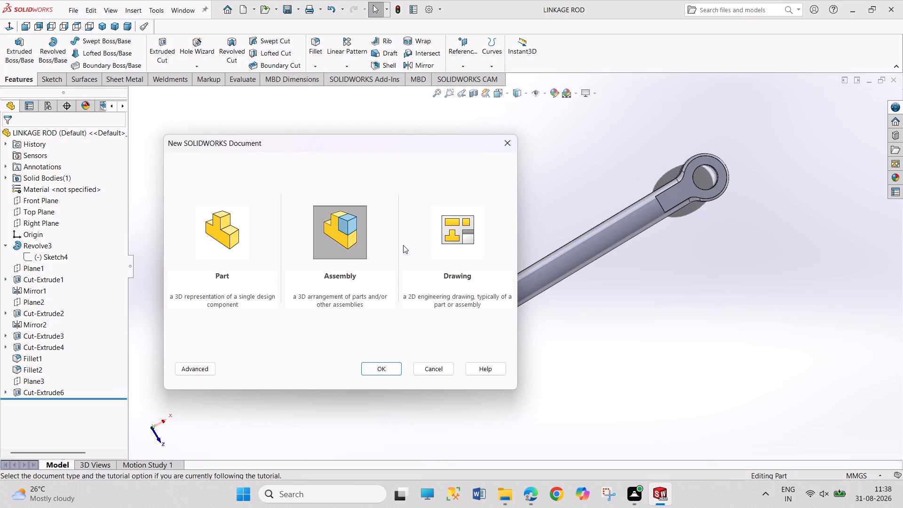
key("Right")
key("Return")
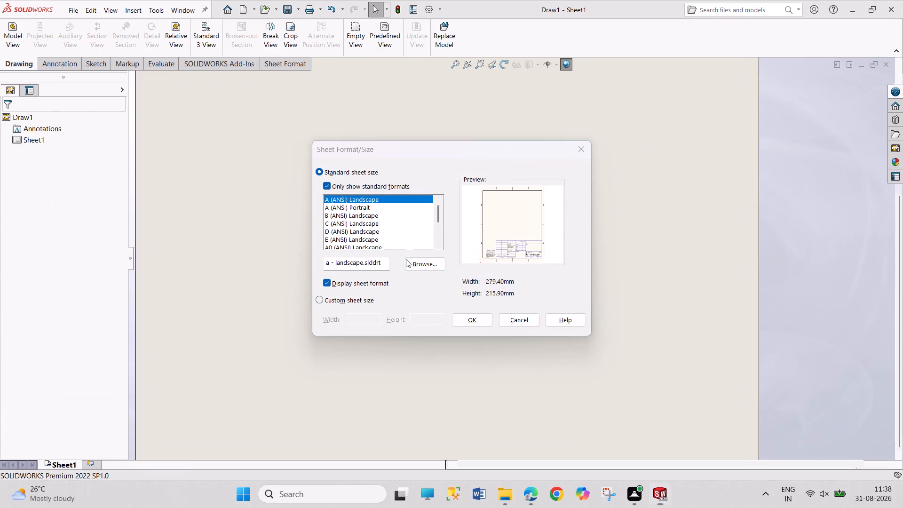
scroll(388, 218, "down", 4)
left_click(381, 228)
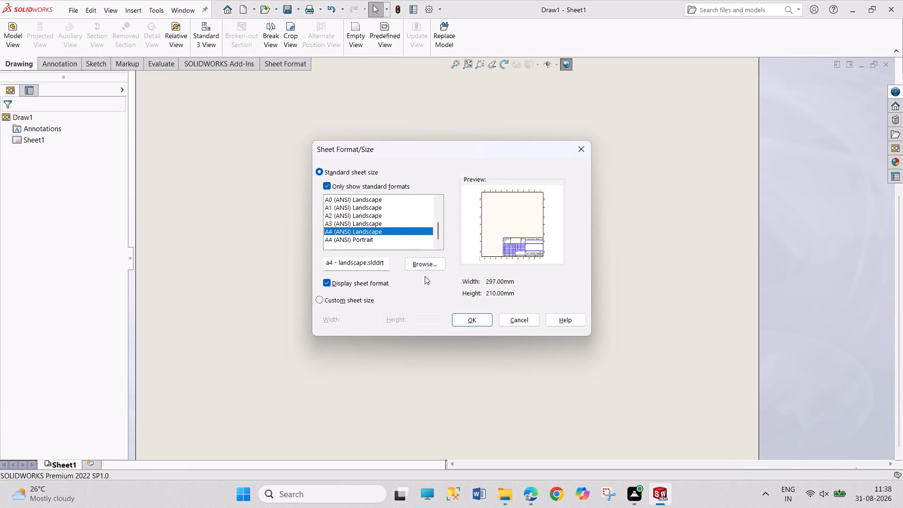
left_click(465, 317)
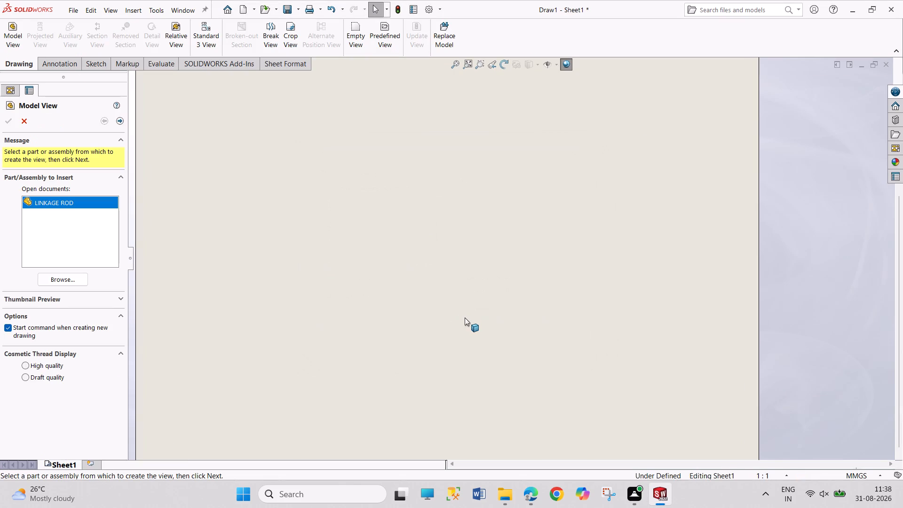
Choose the LINKAGE ROD part for the model view, with a custom scale of 1:1 and the preview turned on.
double_click(73, 201)
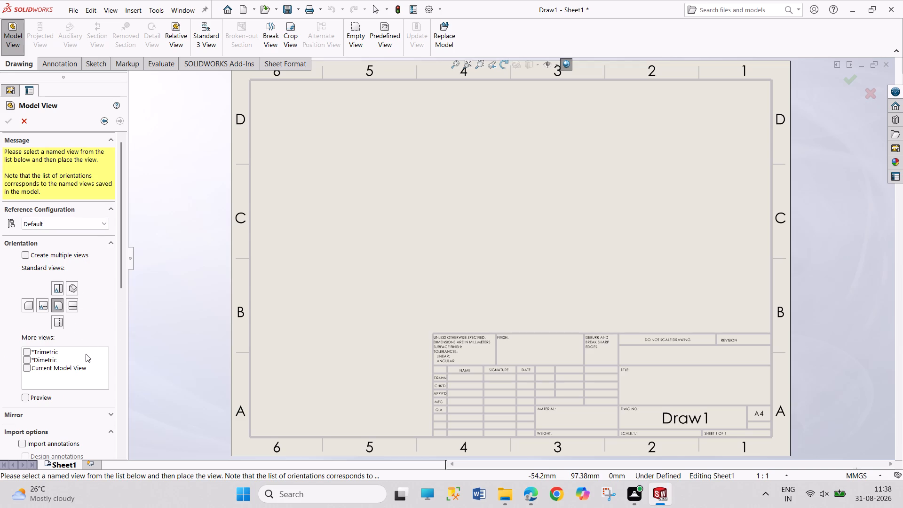
left_click_drag(121, 278, 119, 402)
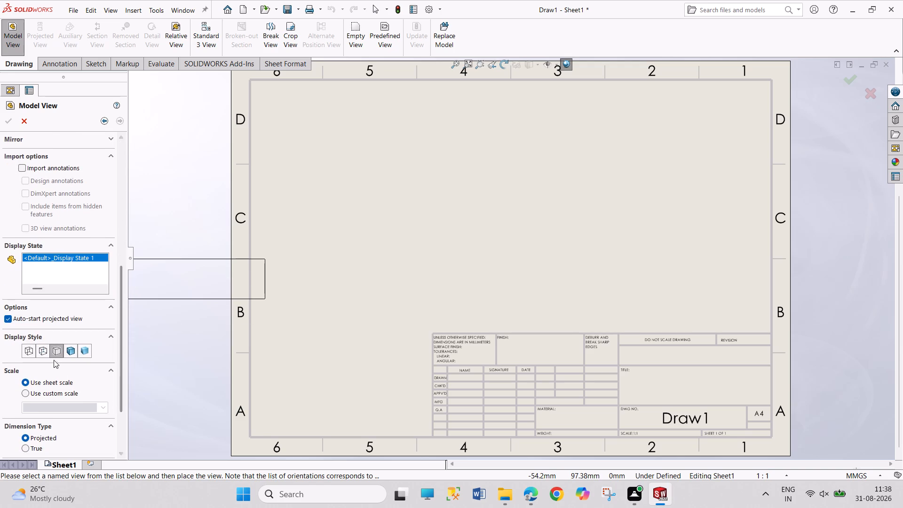
left_click(54, 390)
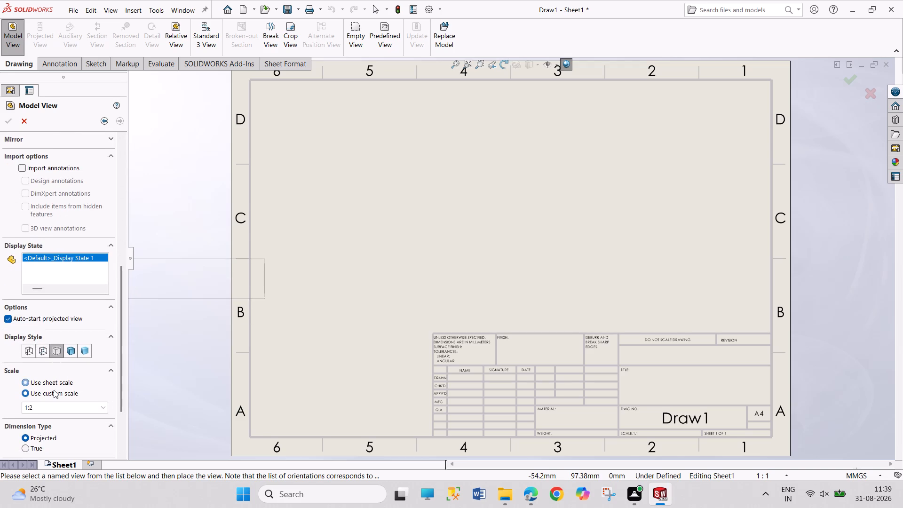
left_click(49, 408)
left_click(49, 408)
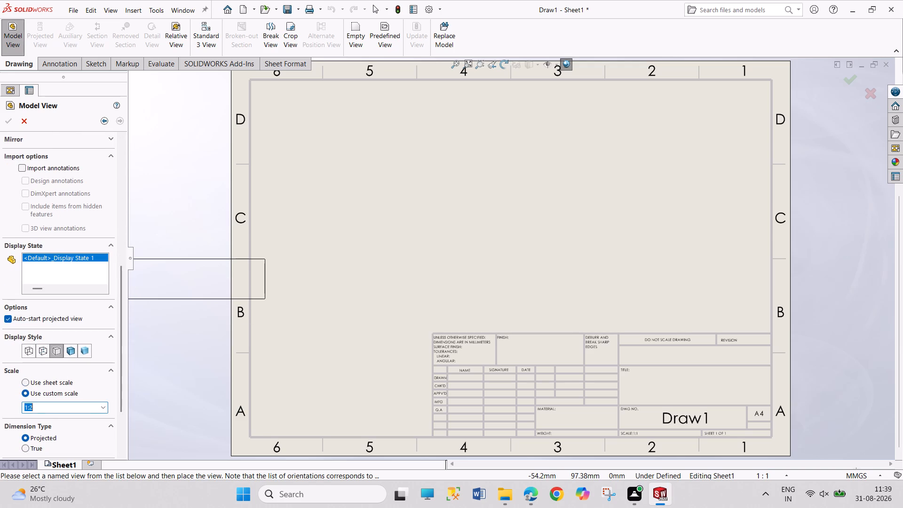
left_click(49, 408)
key("BackSpace")
key("1")
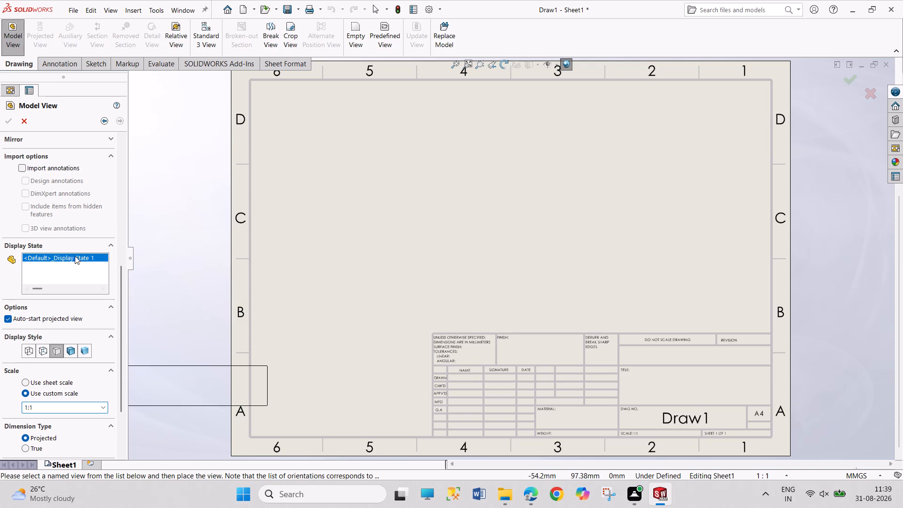
left_click_drag(119, 291, 125, 193)
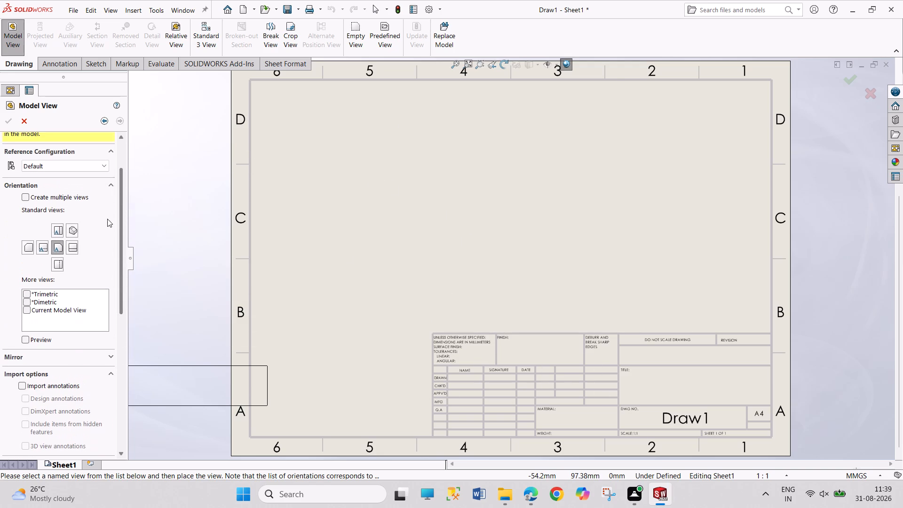
left_click(37, 341)
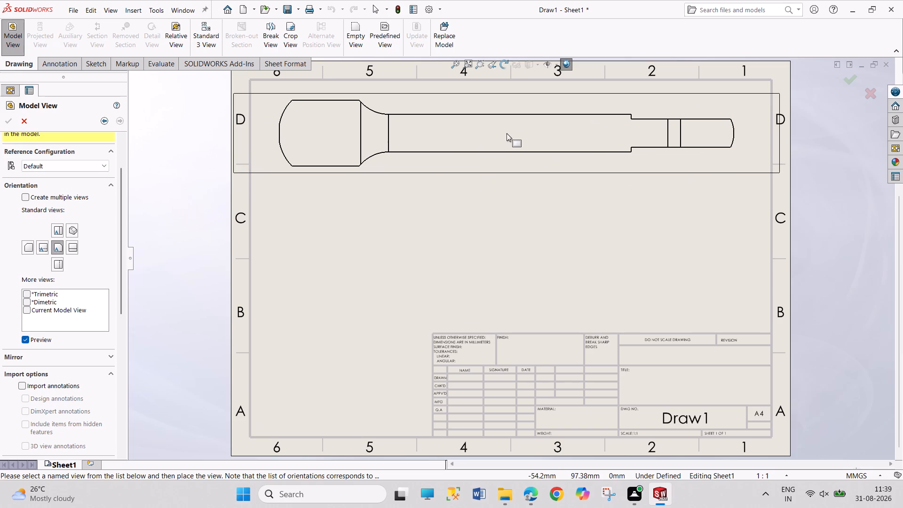
Set the view's custom scale to 1:2 and place the rod's top view in zone D of the sheet, without projected views.
left_click_drag(119, 305, 118, 413)
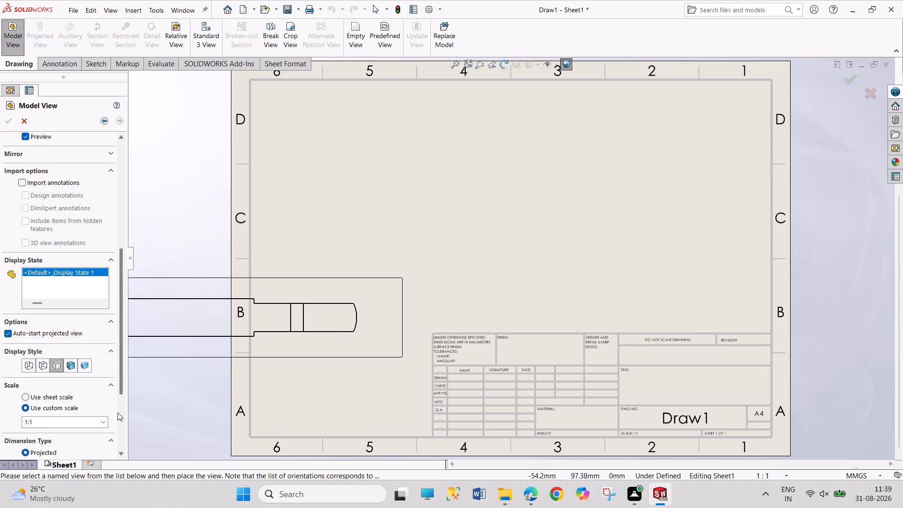
left_click_drag(118, 413, 108, 453)
triple_click(54, 327)
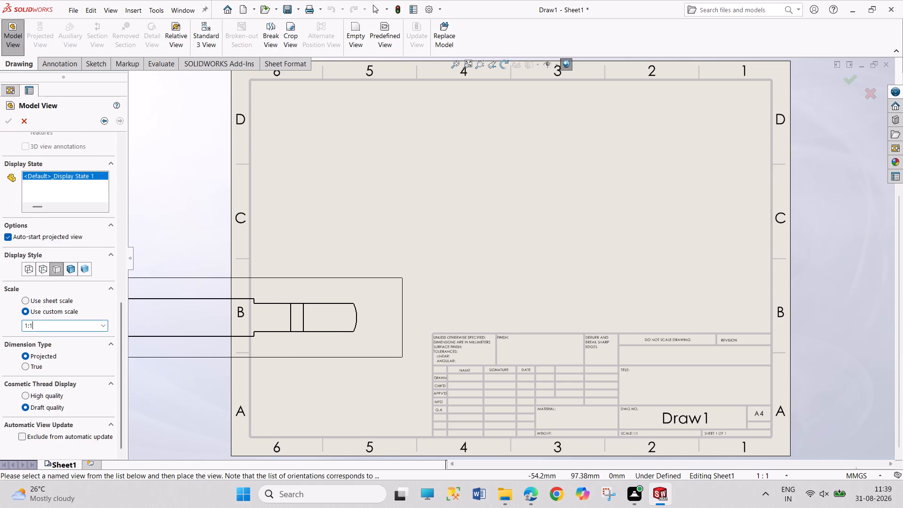
key("BackSpace")
key("2")
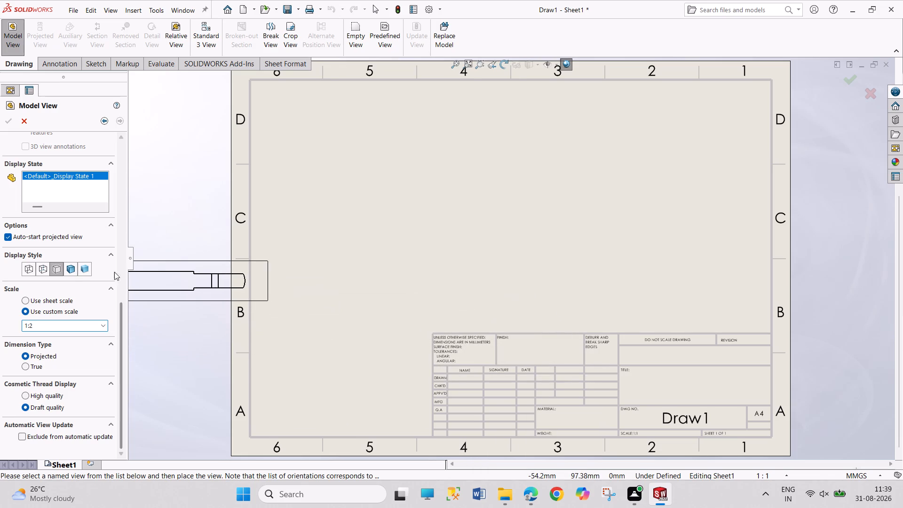
left_click_drag(125, 324, 138, 206)
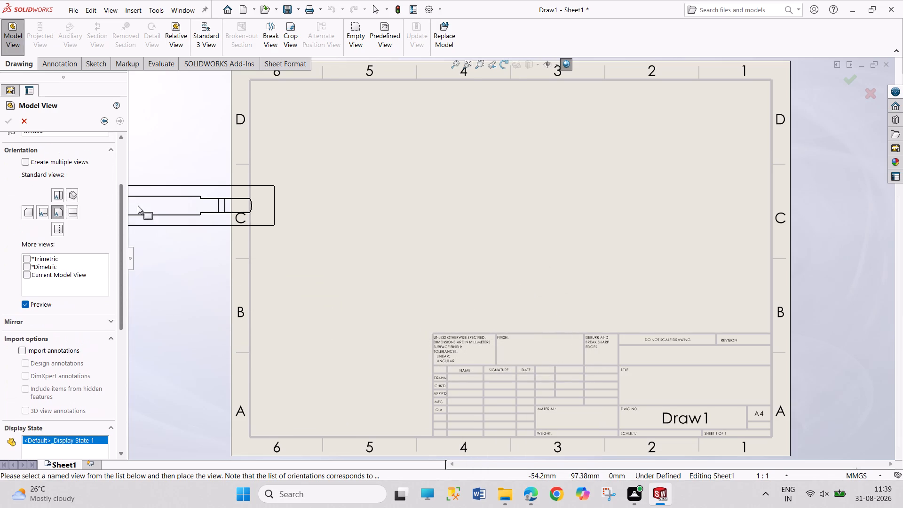
left_click(57, 198)
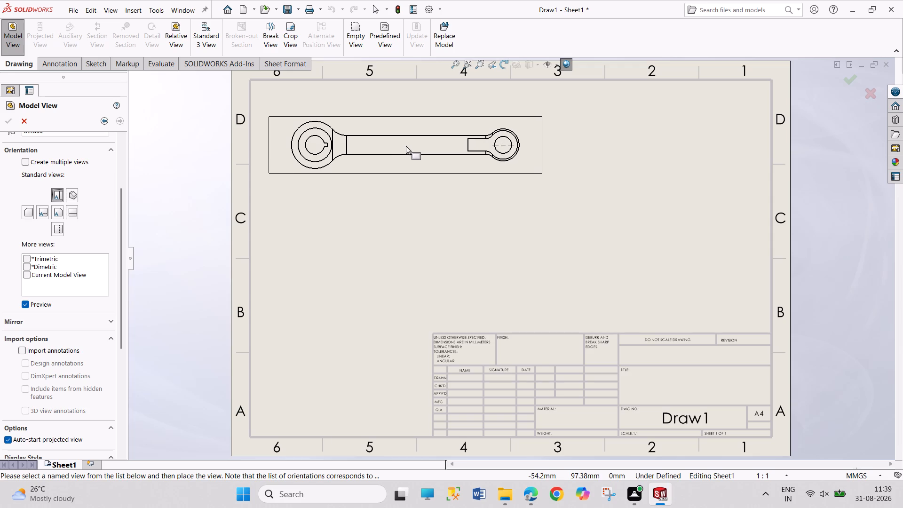
left_click(406, 146)
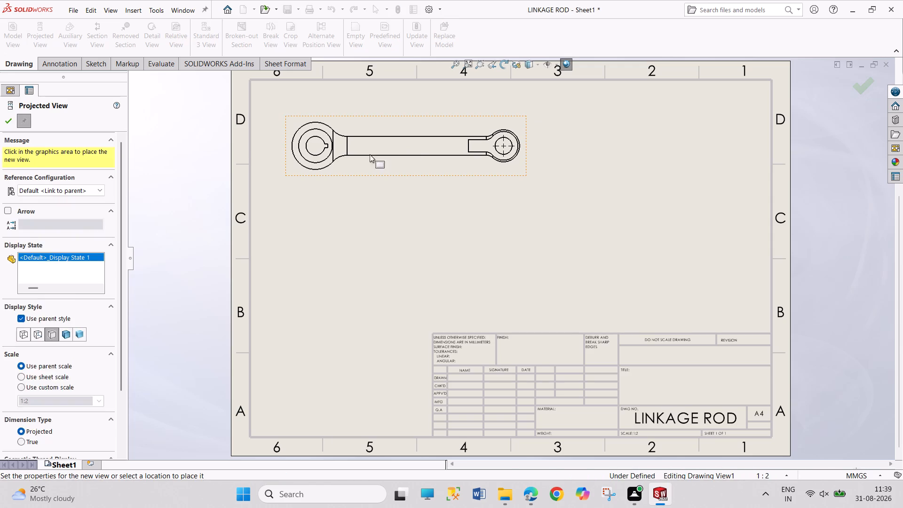
left_click(14, 115)
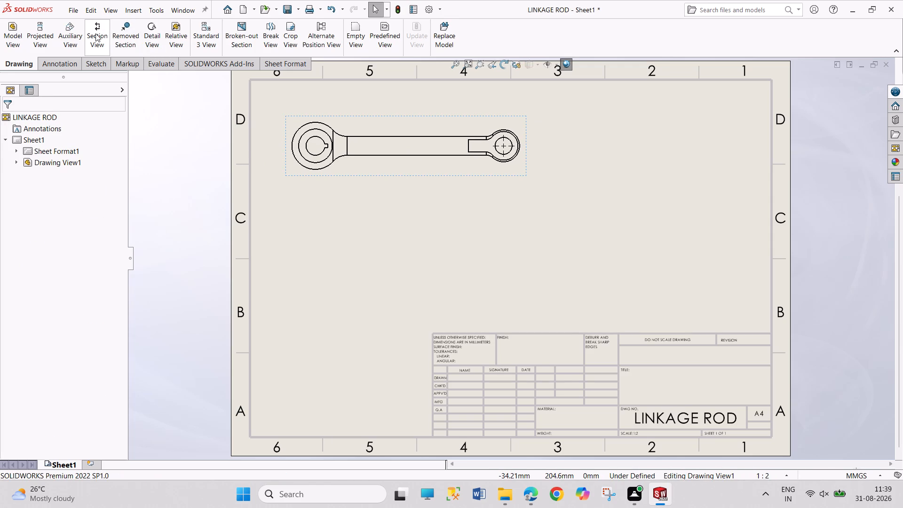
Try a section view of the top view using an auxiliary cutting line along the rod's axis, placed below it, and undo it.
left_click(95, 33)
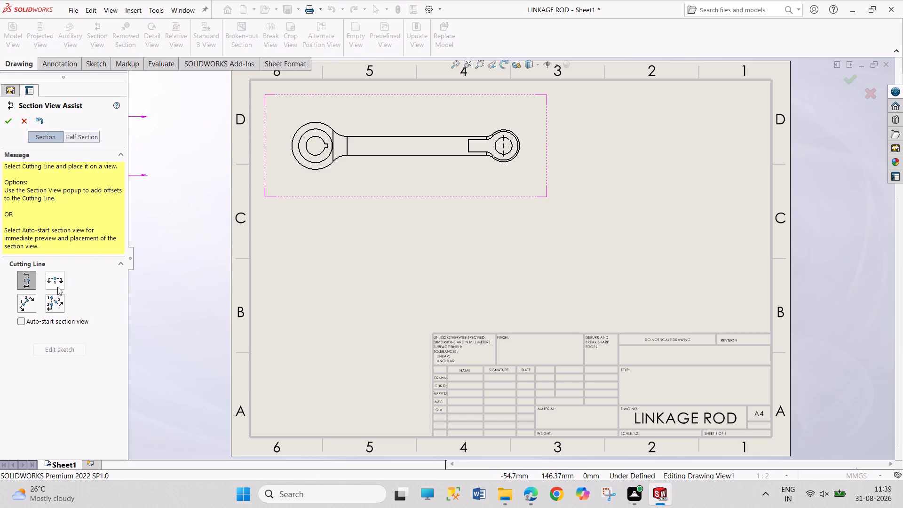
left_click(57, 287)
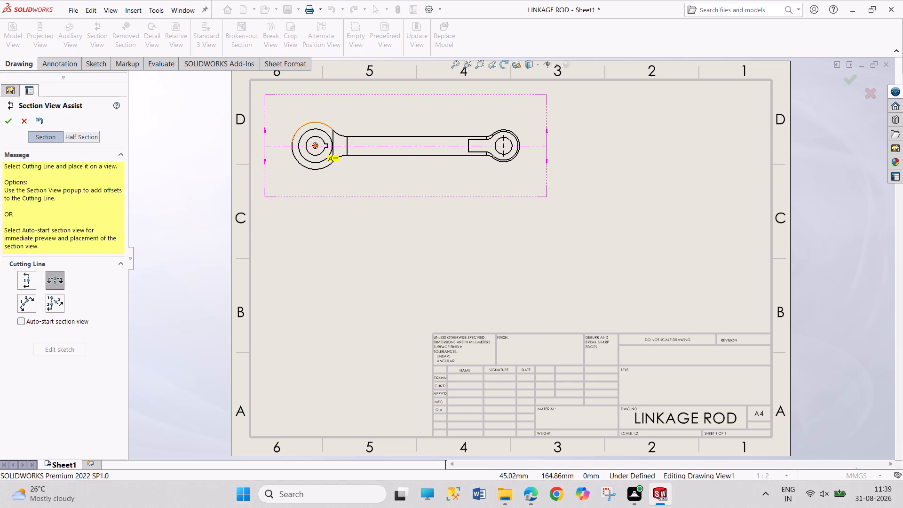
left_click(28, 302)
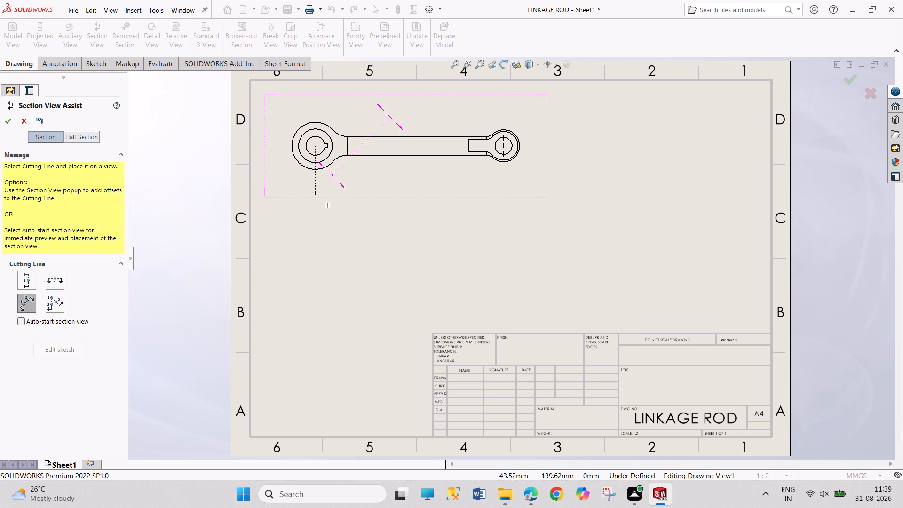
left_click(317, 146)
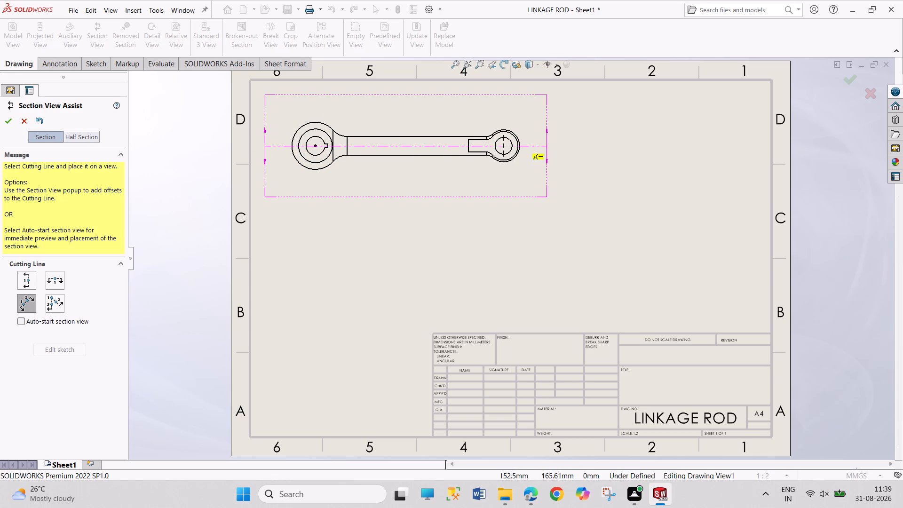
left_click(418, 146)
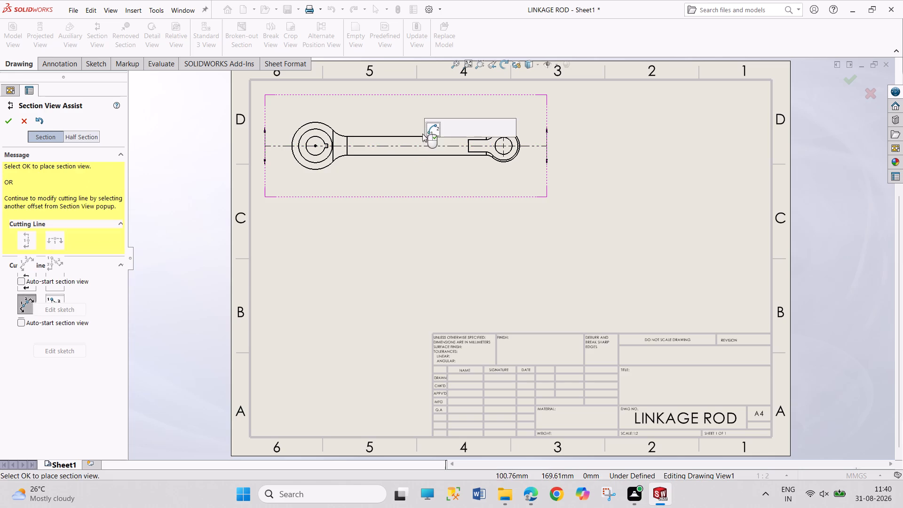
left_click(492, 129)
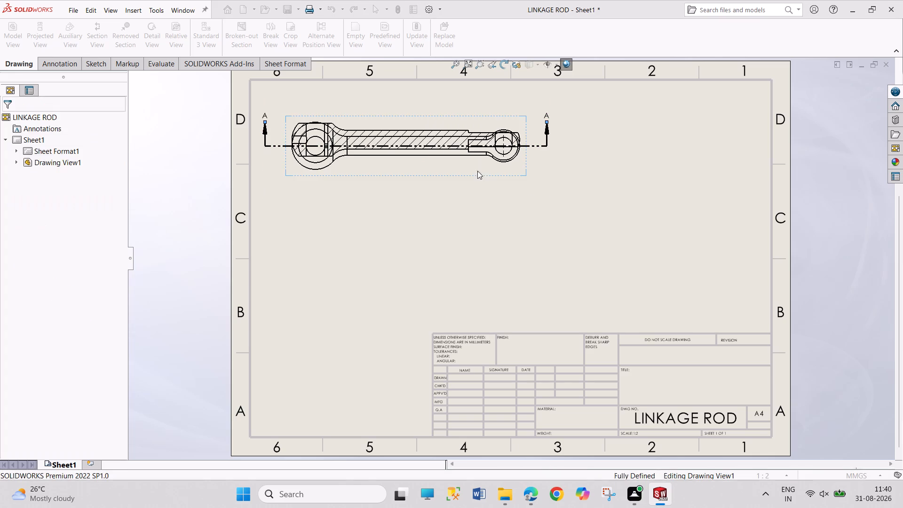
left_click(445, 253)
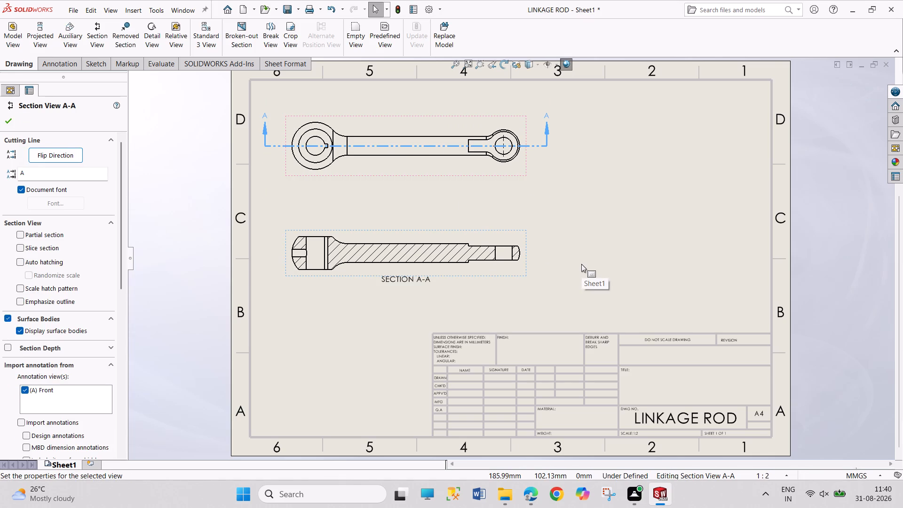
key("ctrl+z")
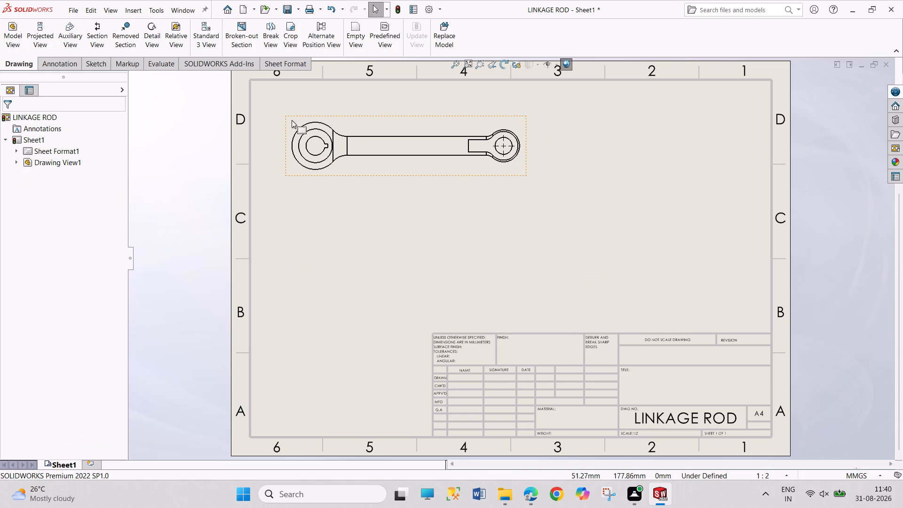
Create a section view of the rod with a horizontal cutting line along its centre axis, placed directly below the top view.
left_click(91, 33)
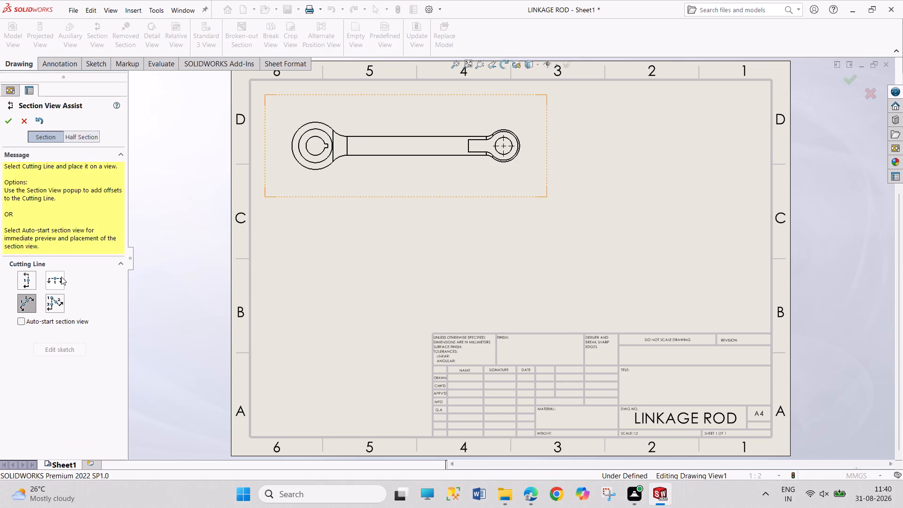
left_click(61, 276)
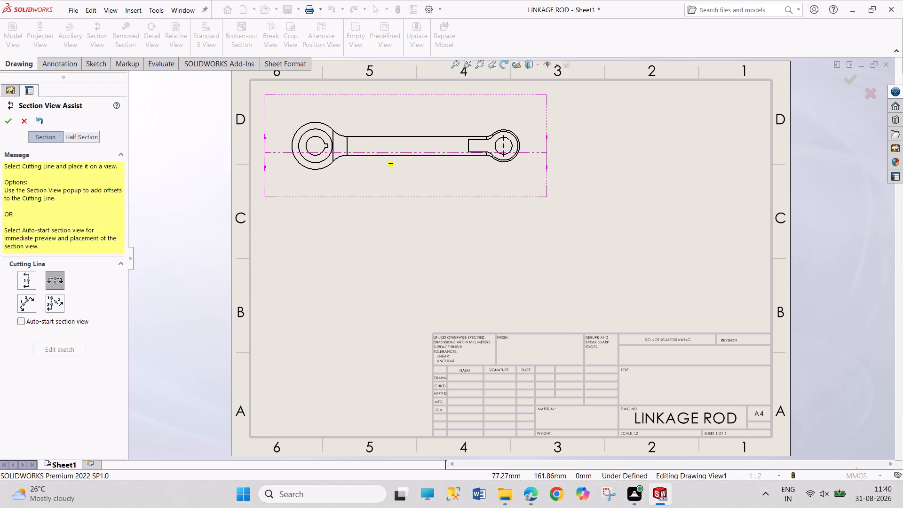
left_click(377, 146)
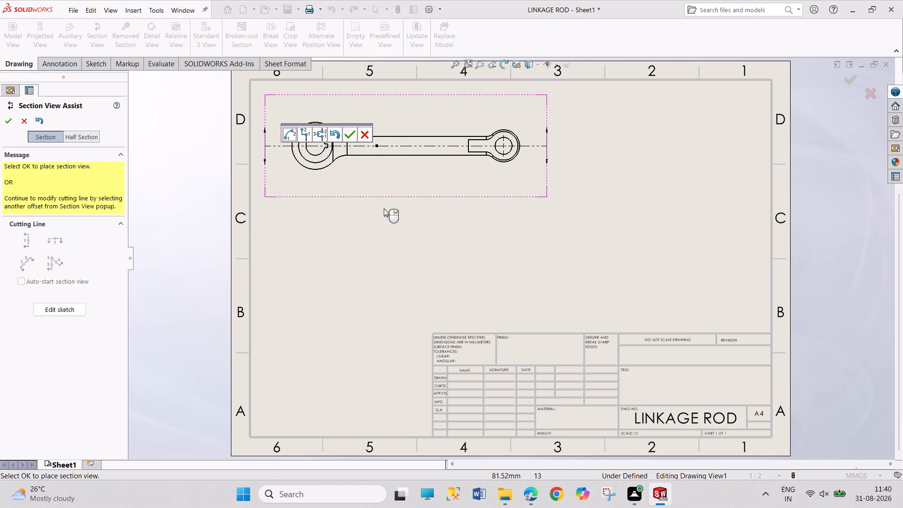
left_click(349, 131)
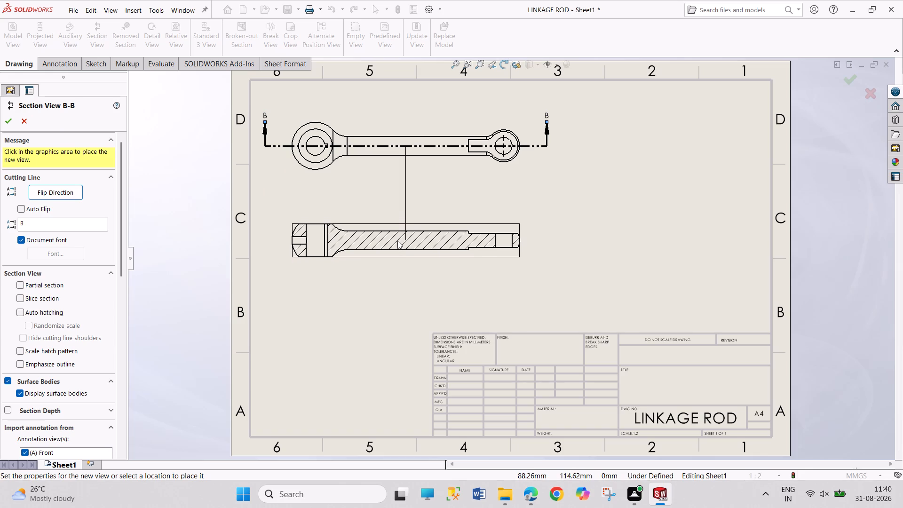
left_click(397, 241)
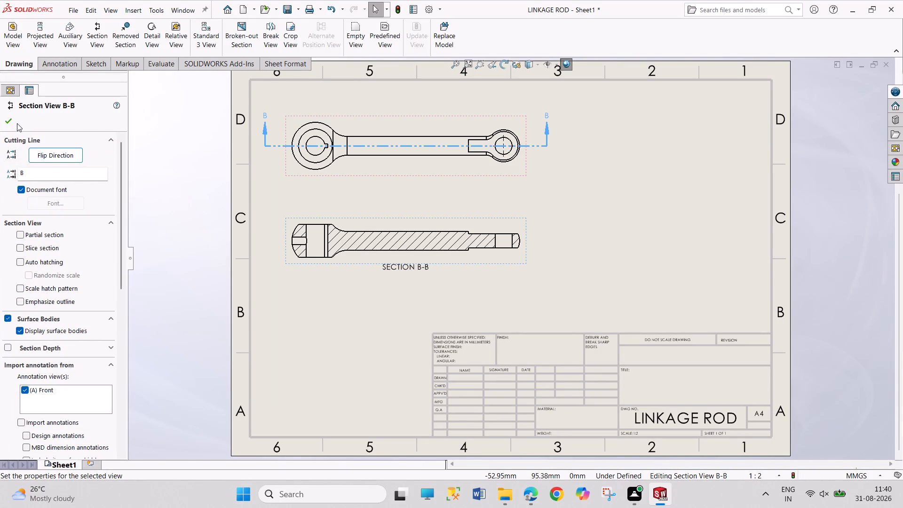
left_click(7, 118)
Dimension the outer radius of the rod's large end in the top view, with the value placed just above the neck.
scroll(467, 128, "down", 2)
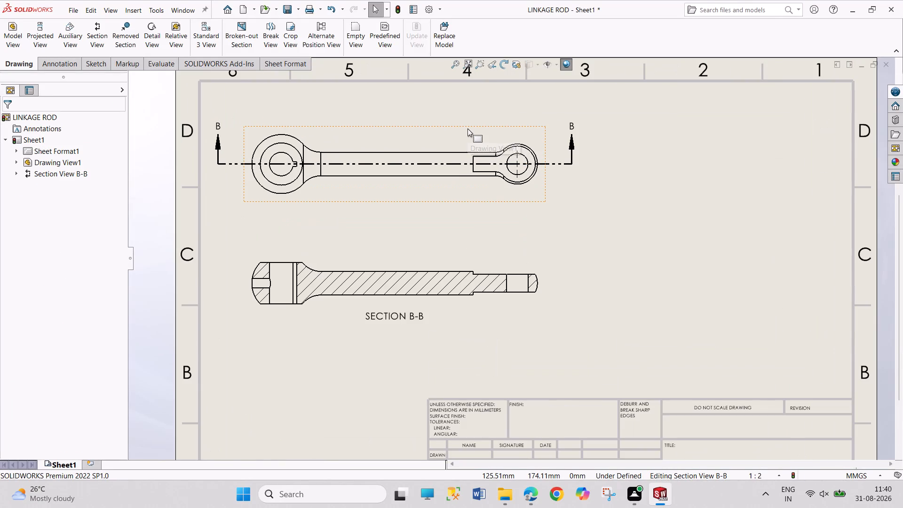
scroll(449, 109, "down", 1)
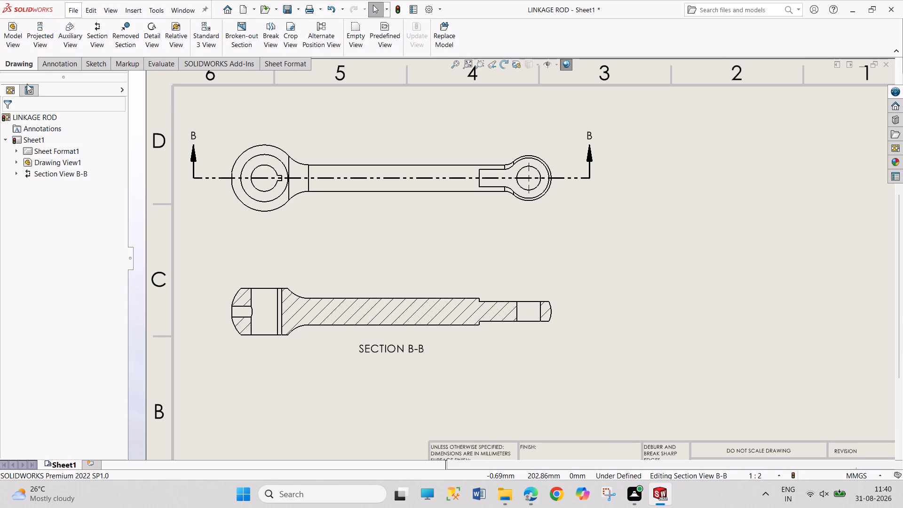
left_click(71, 64)
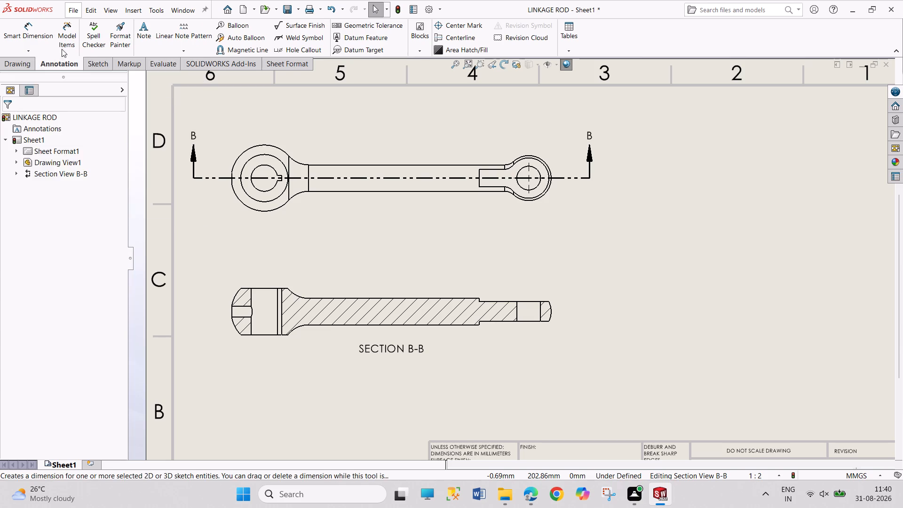
left_click(40, 34)
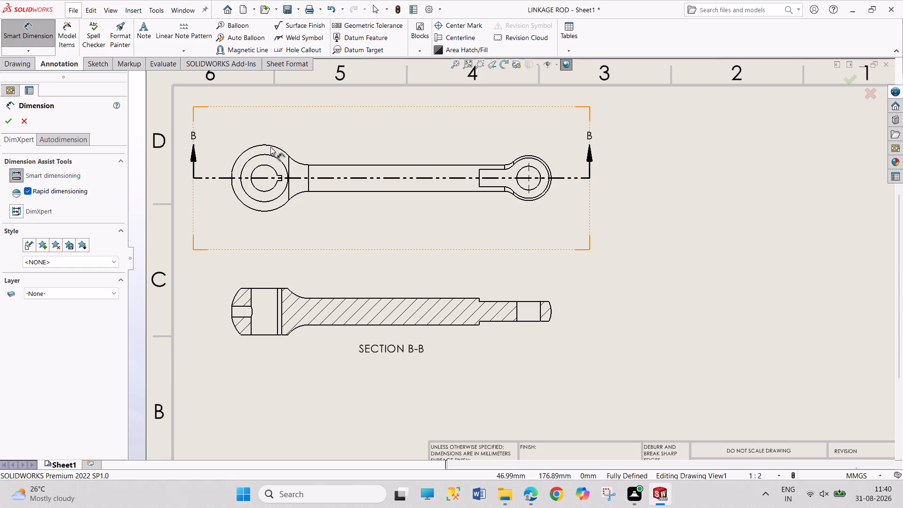
left_click(272, 145)
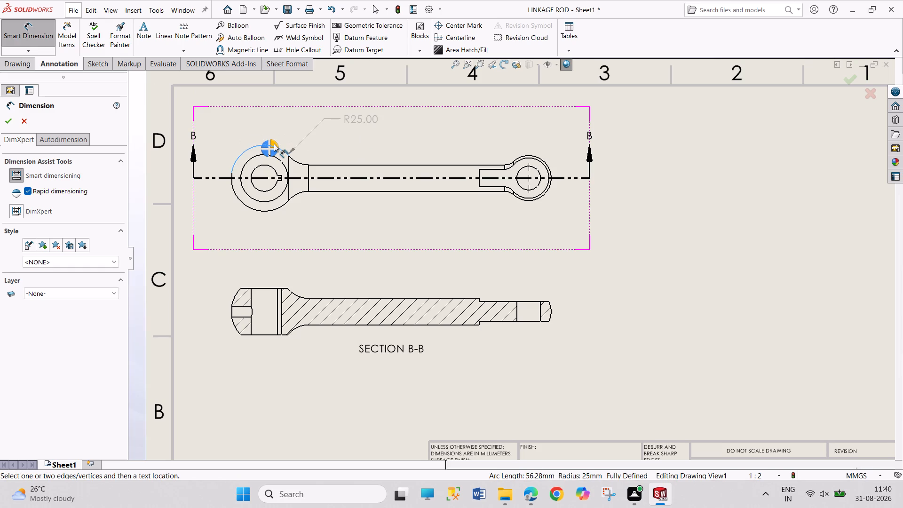
left_click(274, 143)
left_click_drag(344, 119, 318, 124)
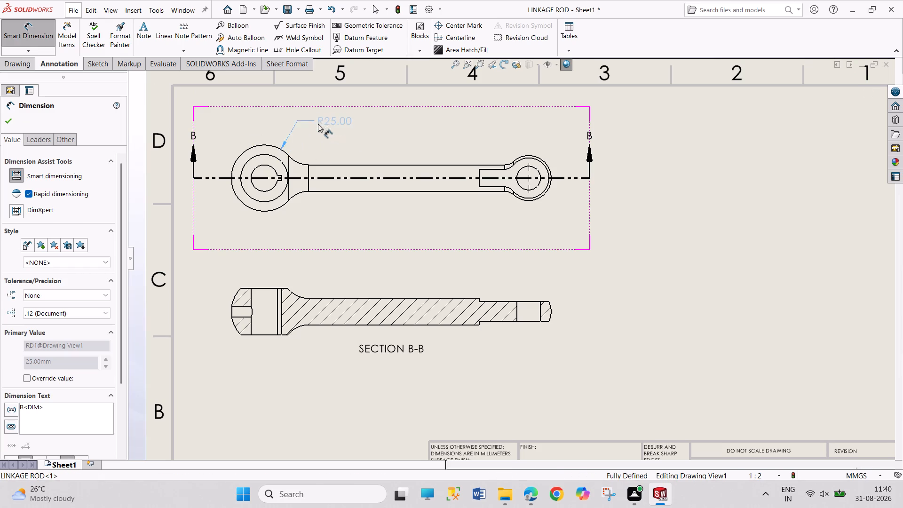
left_click_drag(318, 124, 302, 119)
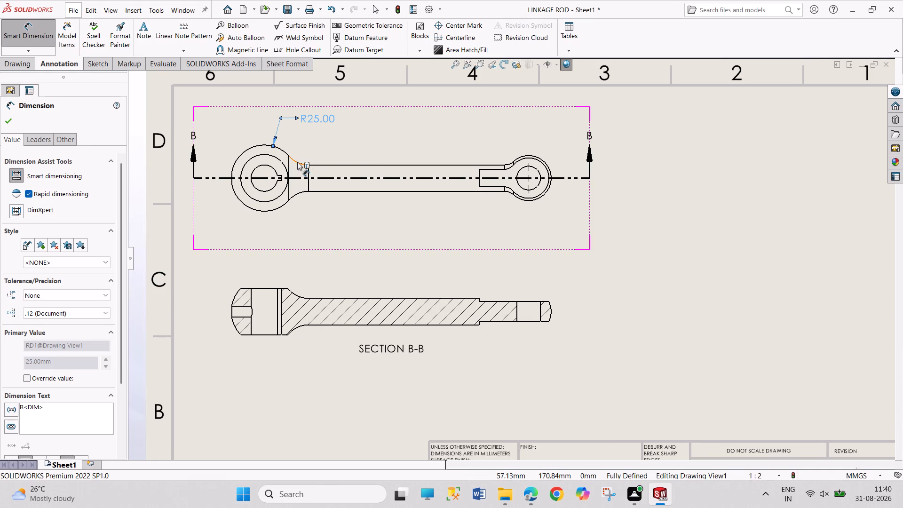
Dimension the neck fillet radius and the large end's bore radius in the top view.
left_click(298, 162)
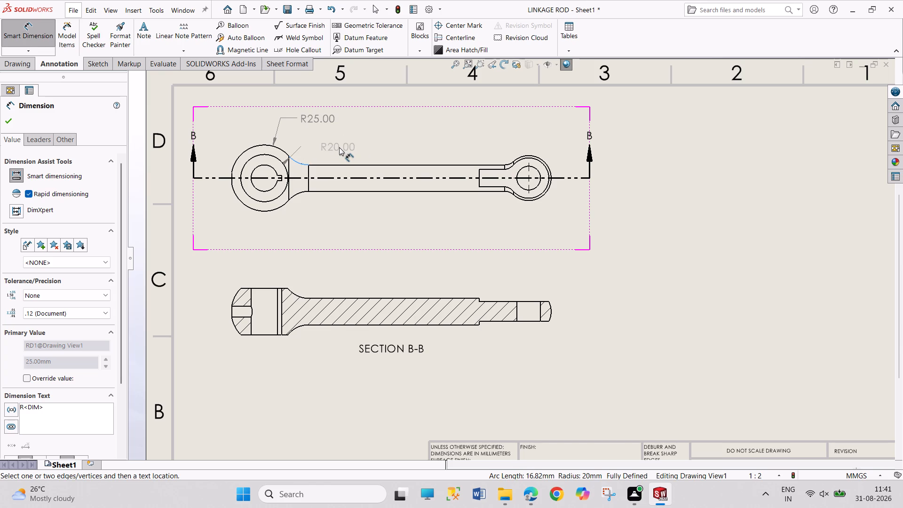
left_click(339, 147)
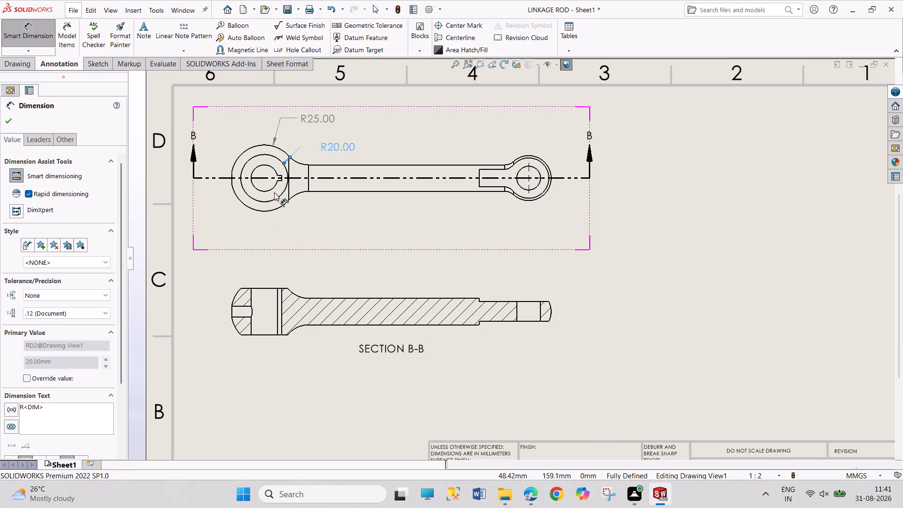
left_click(273, 189)
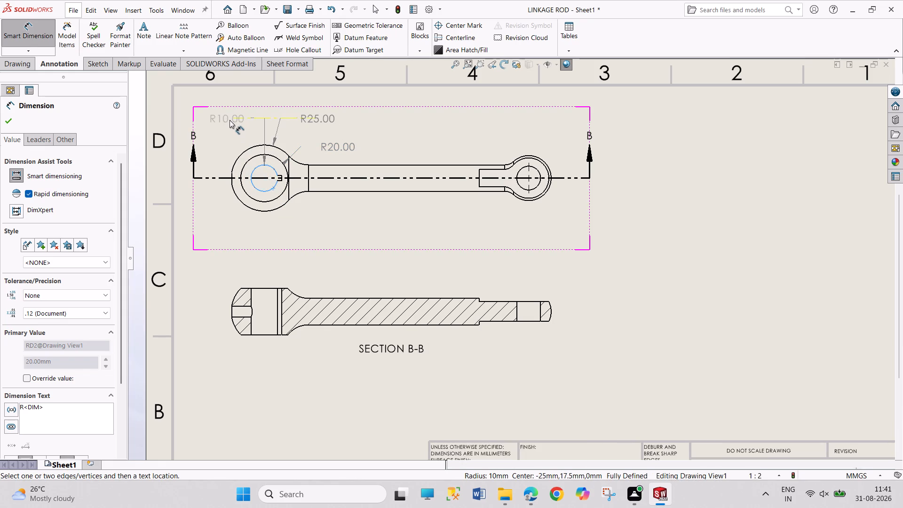
left_click(222, 125)
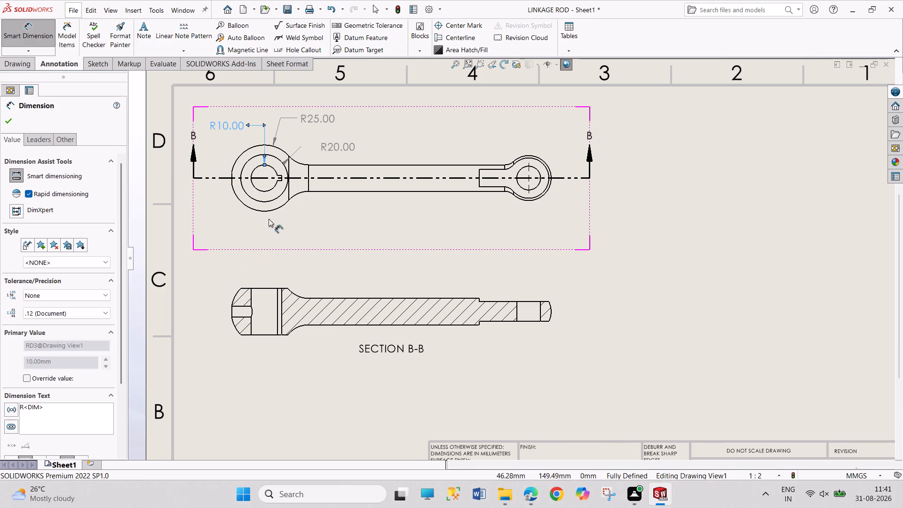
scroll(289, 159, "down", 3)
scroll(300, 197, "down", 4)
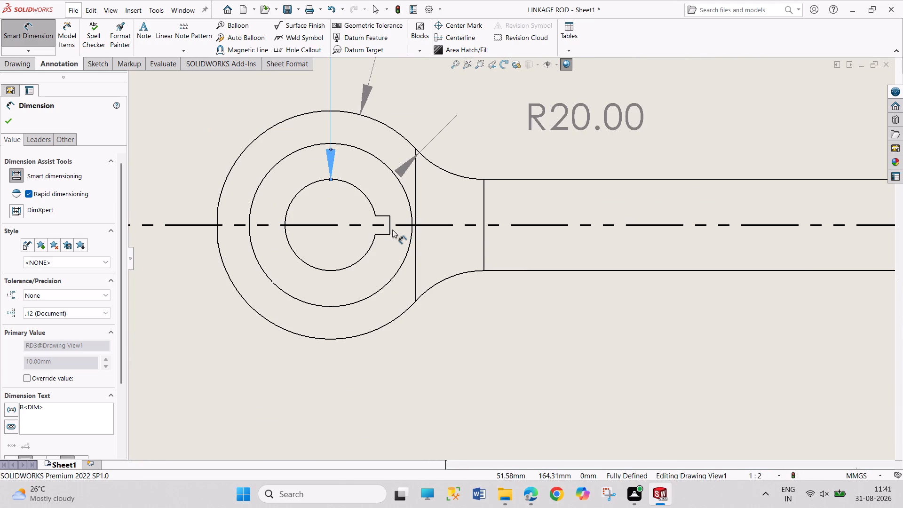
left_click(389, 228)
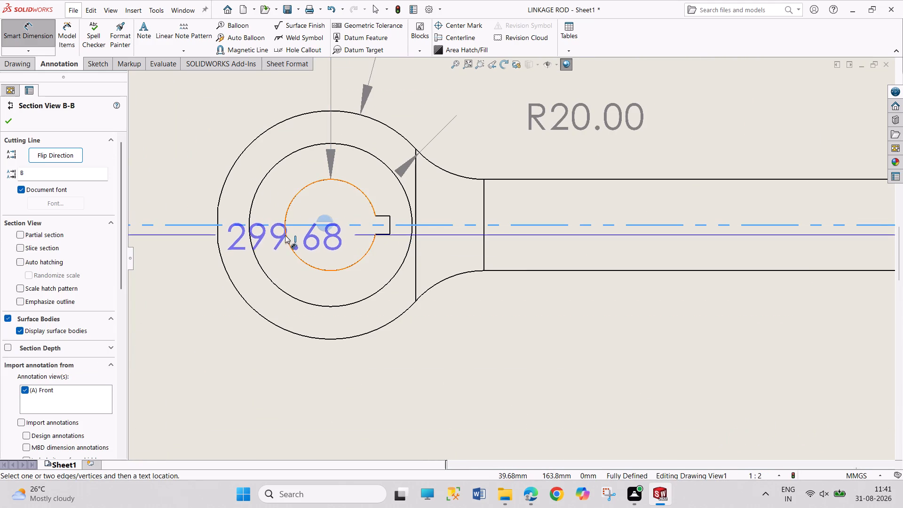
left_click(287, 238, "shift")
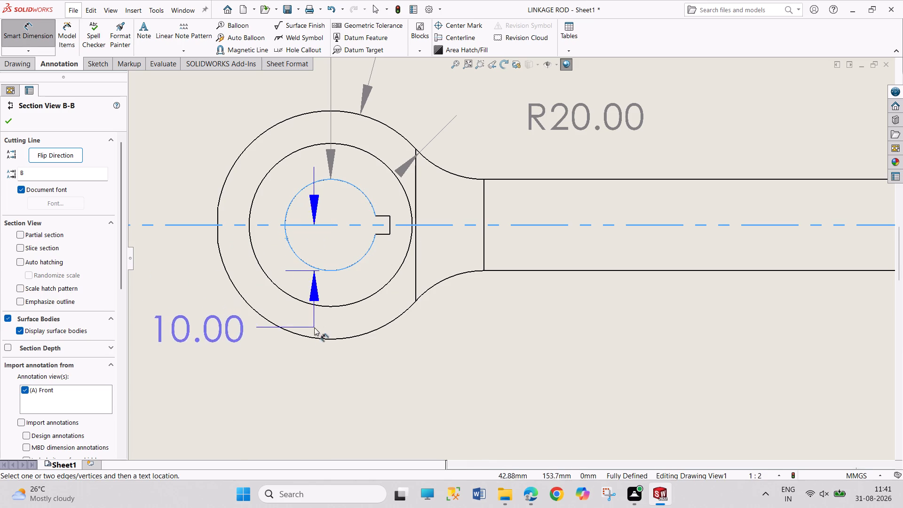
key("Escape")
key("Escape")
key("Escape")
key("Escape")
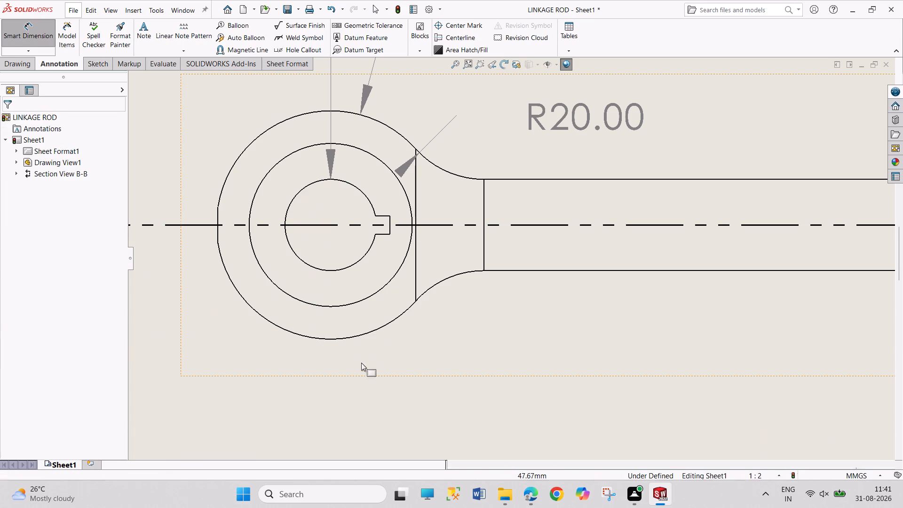
Dimension the large bore's keyway in the top view: from the bore's far side to the keyway's end face, and the keyway's width.
right_click_drag(472, 334, 466, 159)
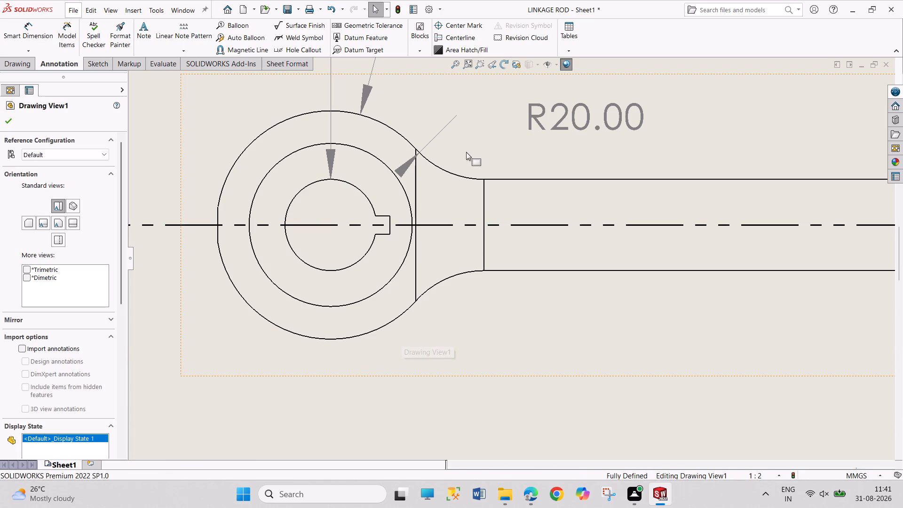
right_click_drag(543, 376, 517, 169)
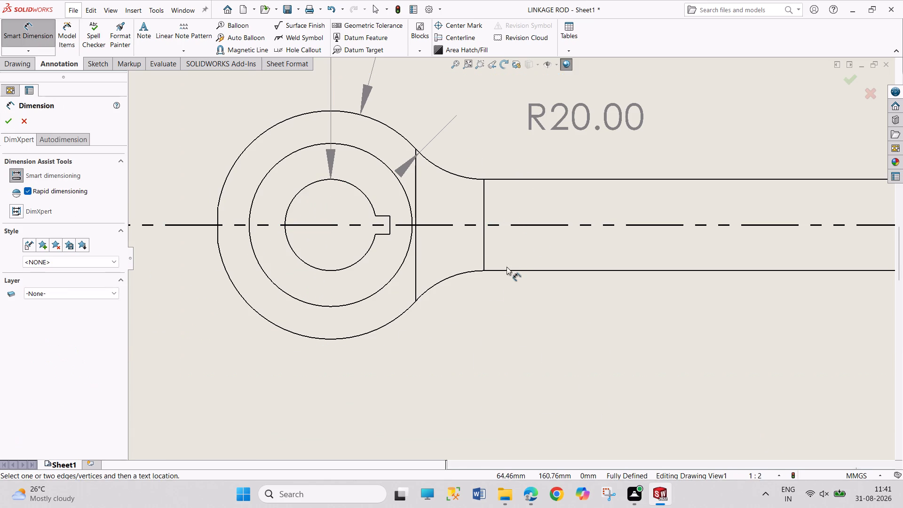
left_click(388, 230)
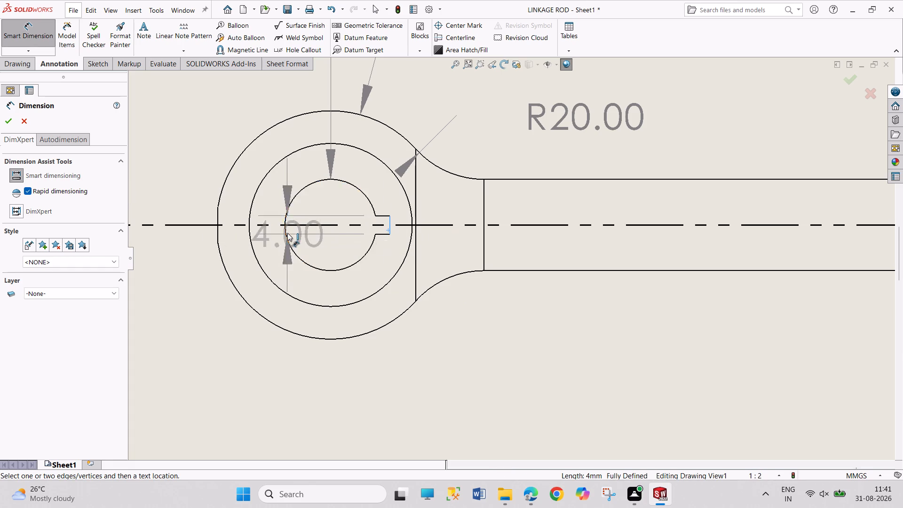
left_click(287, 207, "shift")
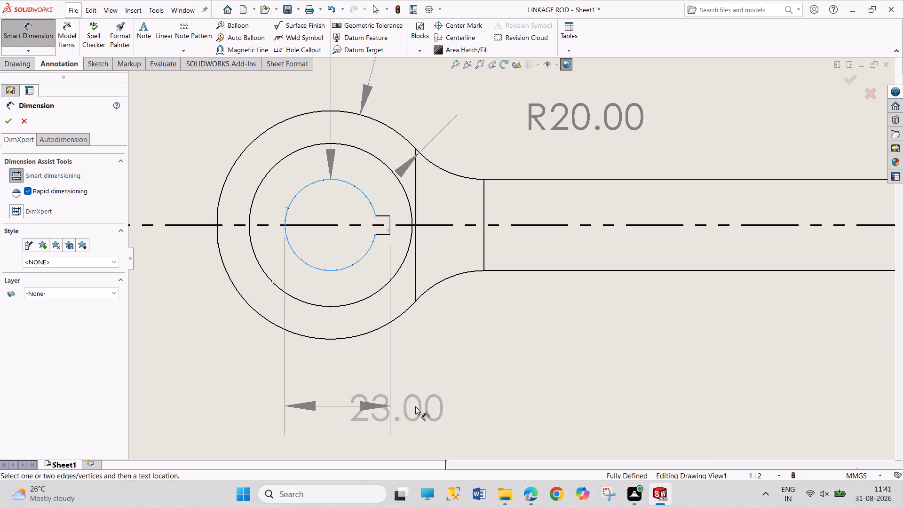
left_click(491, 392)
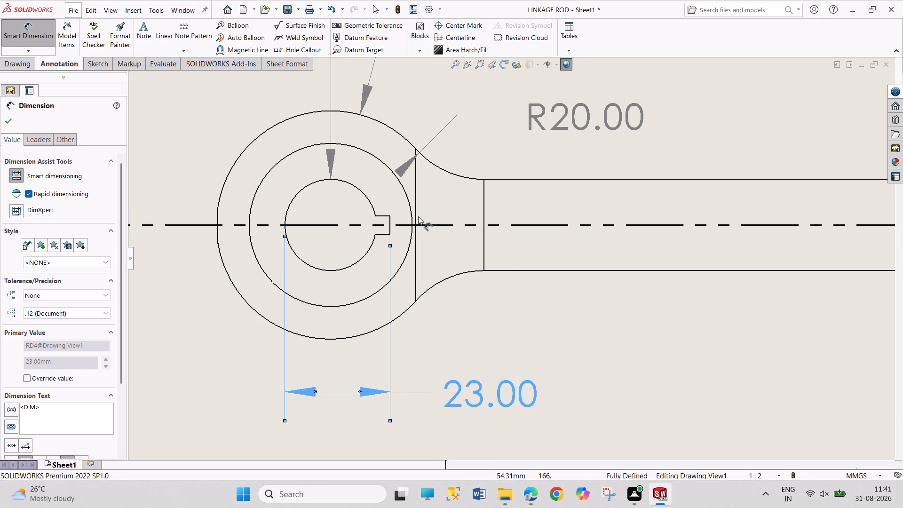
left_click(389, 231)
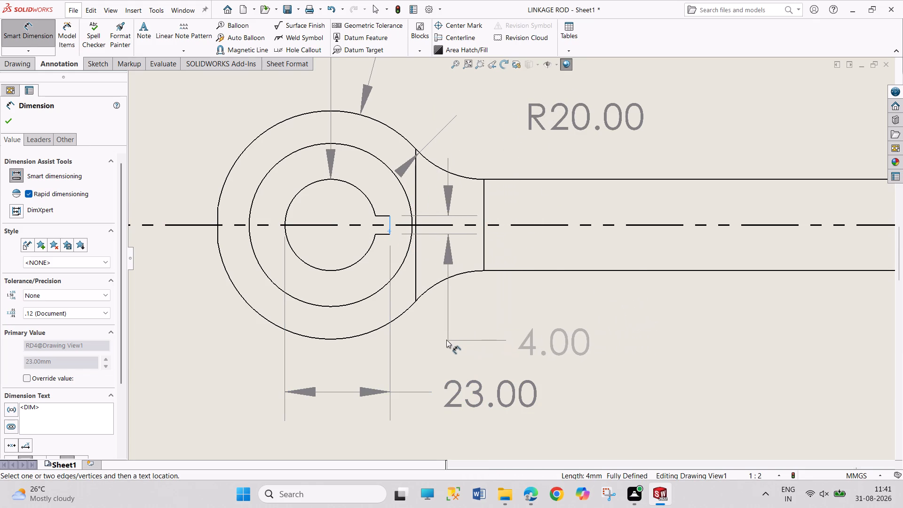
left_click(400, 345)
right_click(579, 351)
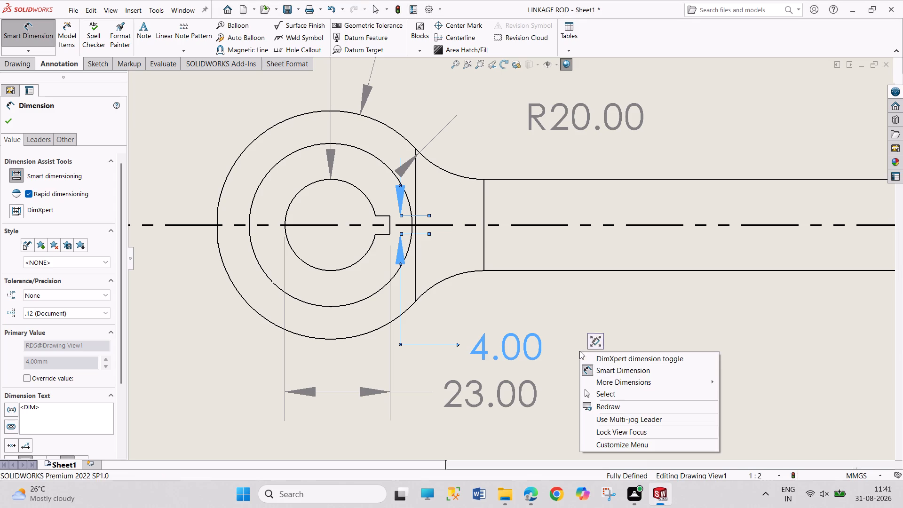
Move the neck fillet radius dimension in the top view closer to the shank so its arrow meets the fillet.
left_click(613, 395)
scroll(571, 340, "up", 2)
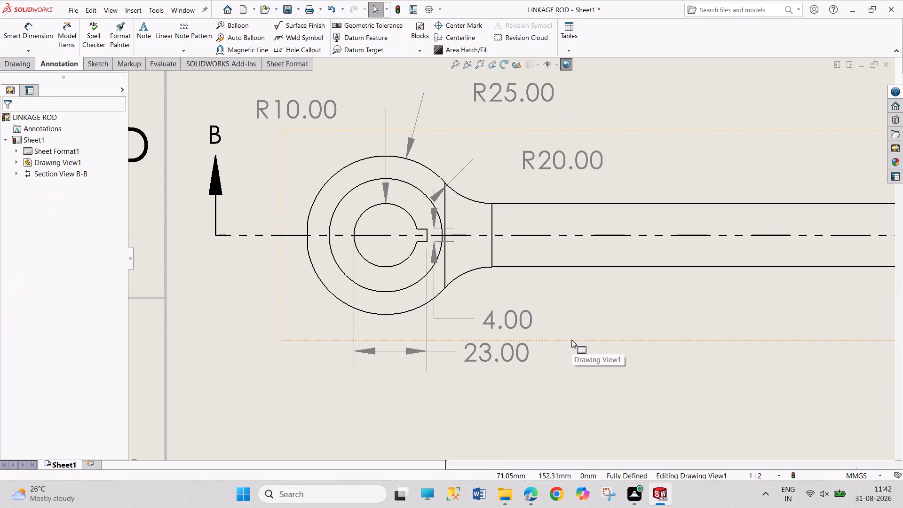
scroll(571, 340, "up", 1)
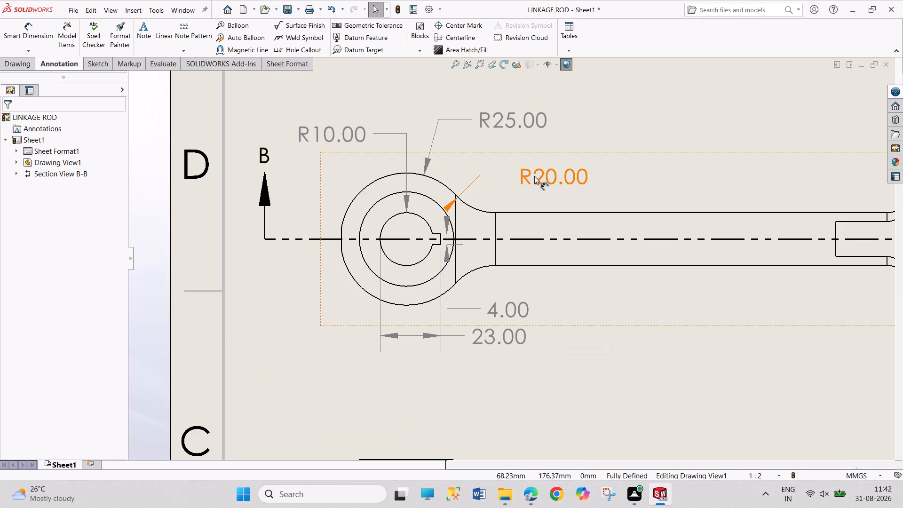
left_click_drag(544, 174, 550, 185)
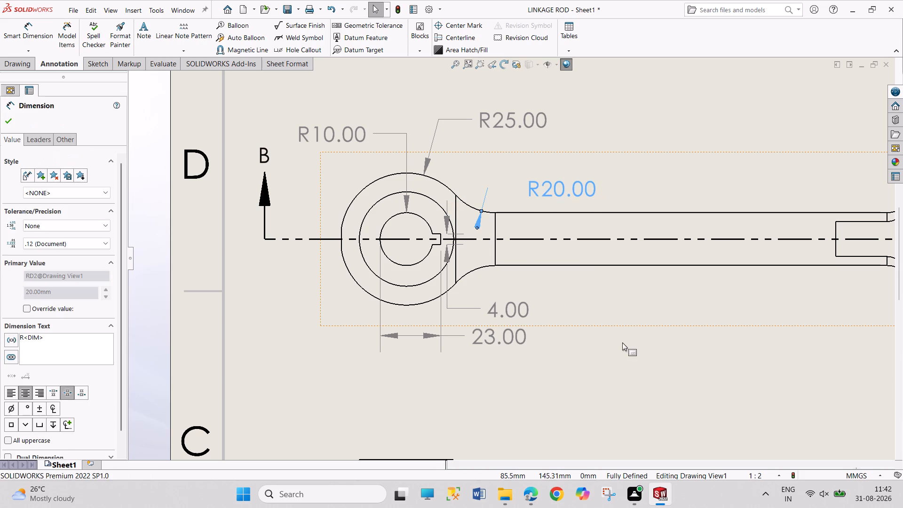
left_click(622, 342)
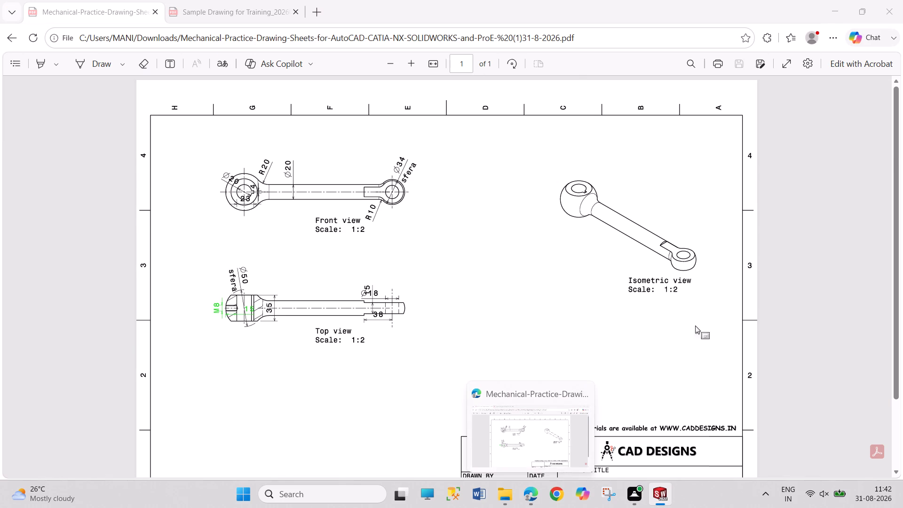
Dimension the shank's diameter in the top view, with the value placed above the rod.
right_click_drag(725, 358, 711, 197)
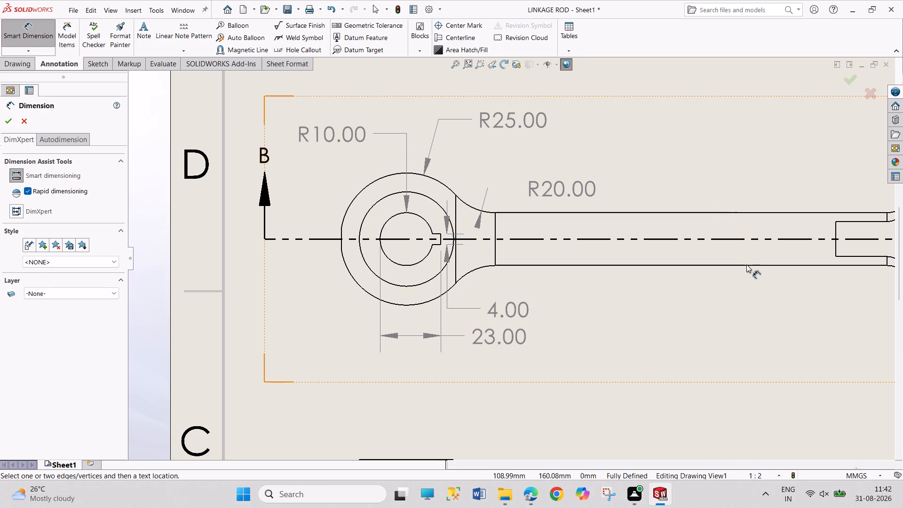
left_click(746, 266)
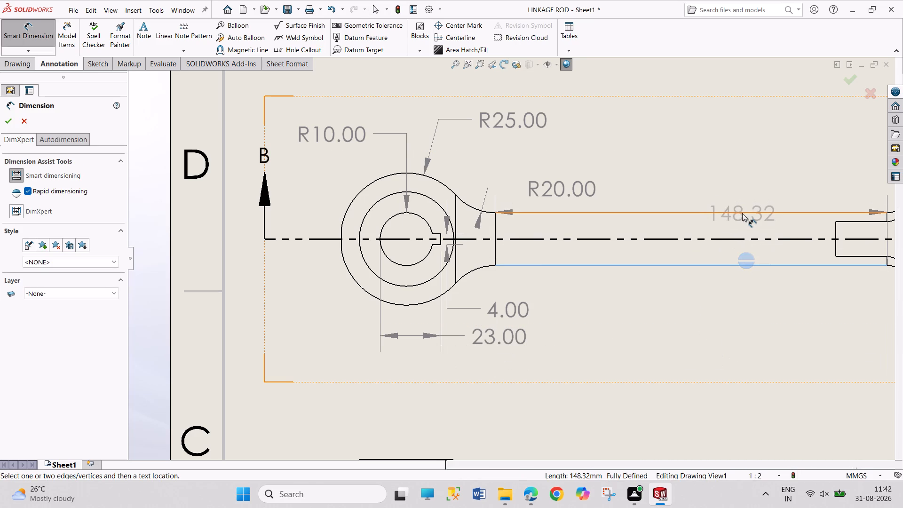
left_click(742, 212)
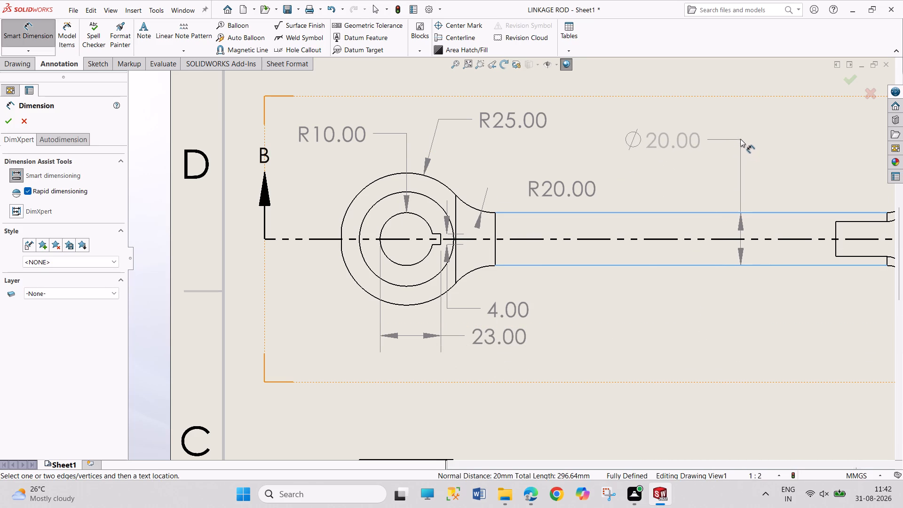
left_click(735, 140)
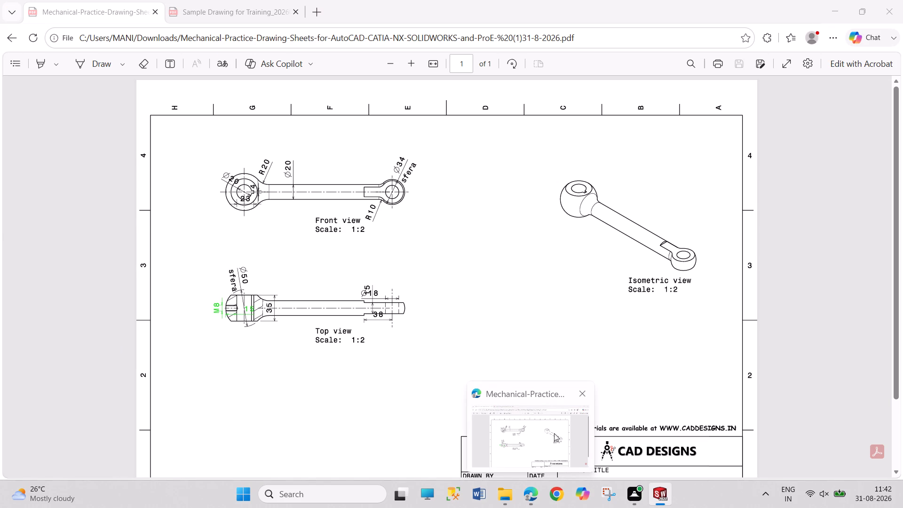
Dimension the small end's outer radius above the top view and its neck fillet radius below the rod.
scroll(770, 298, "up", 4)
scroll(736, 236, "down", 4)
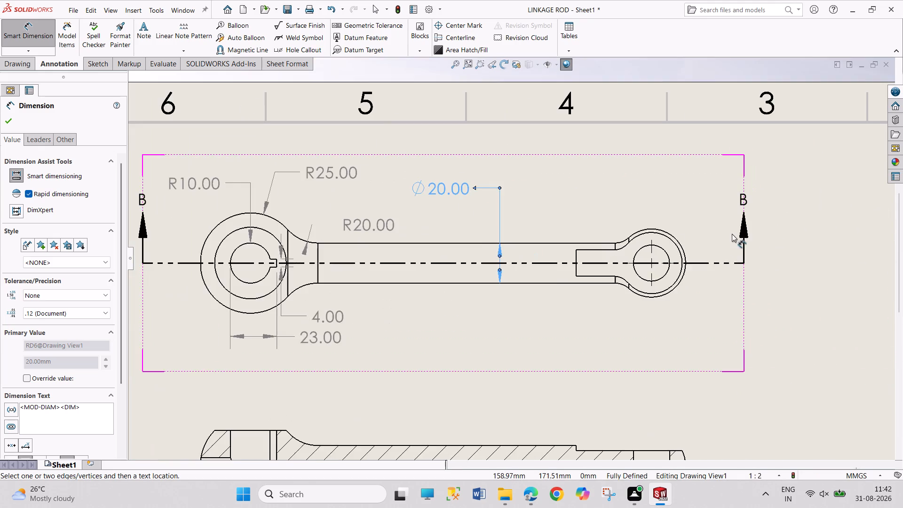
scroll(661, 235, "down", 4)
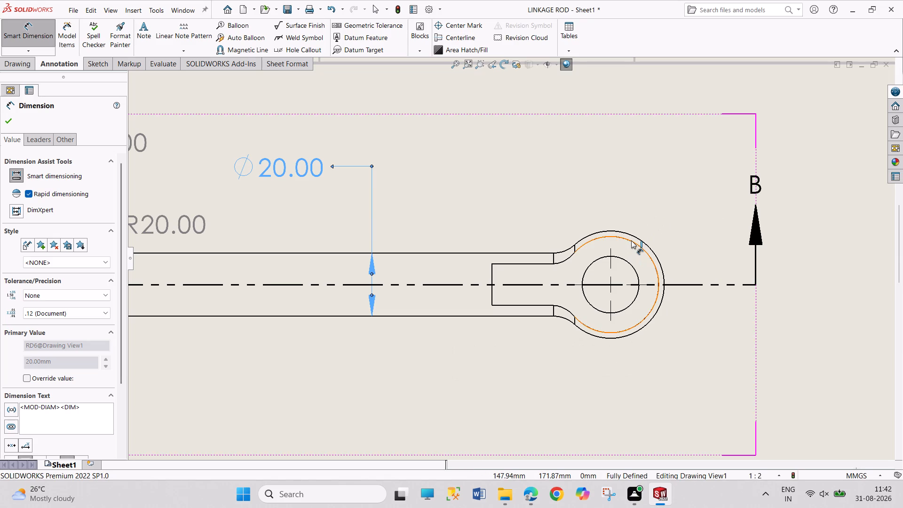
left_click(631, 240)
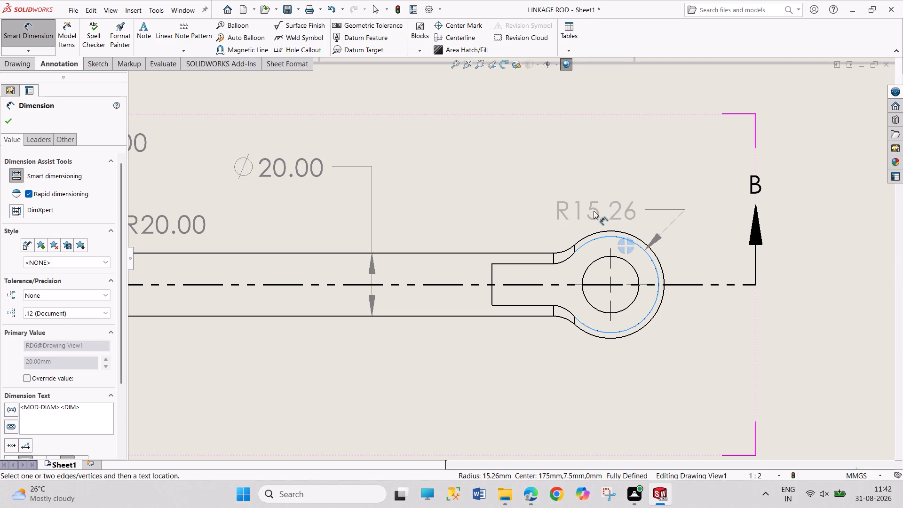
key("Escape")
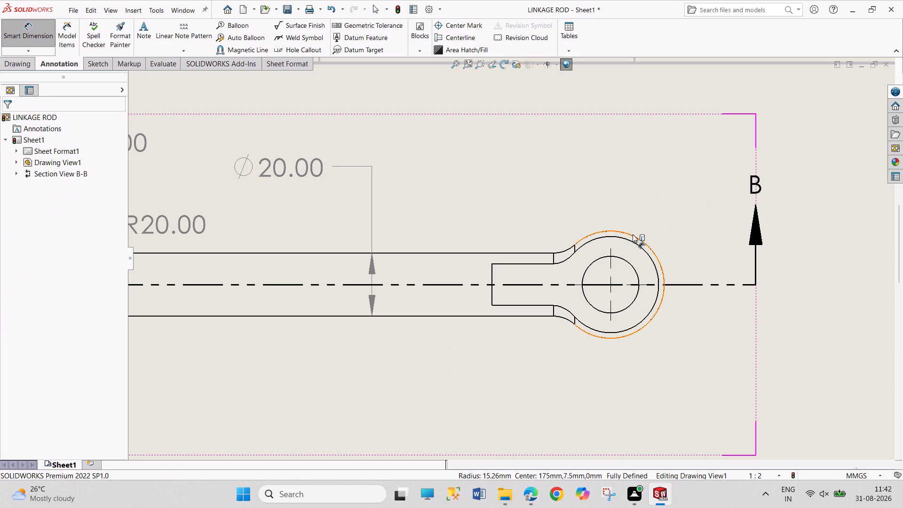
left_click(633, 234)
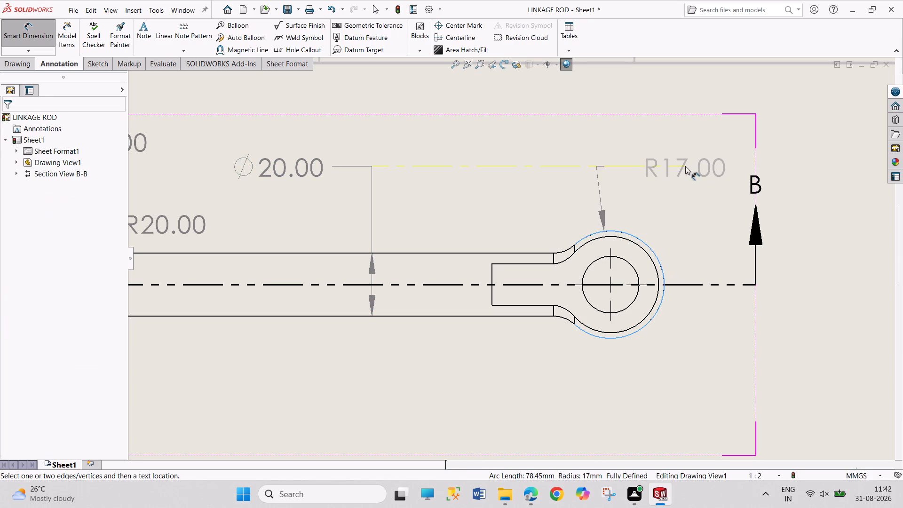
left_click(685, 166)
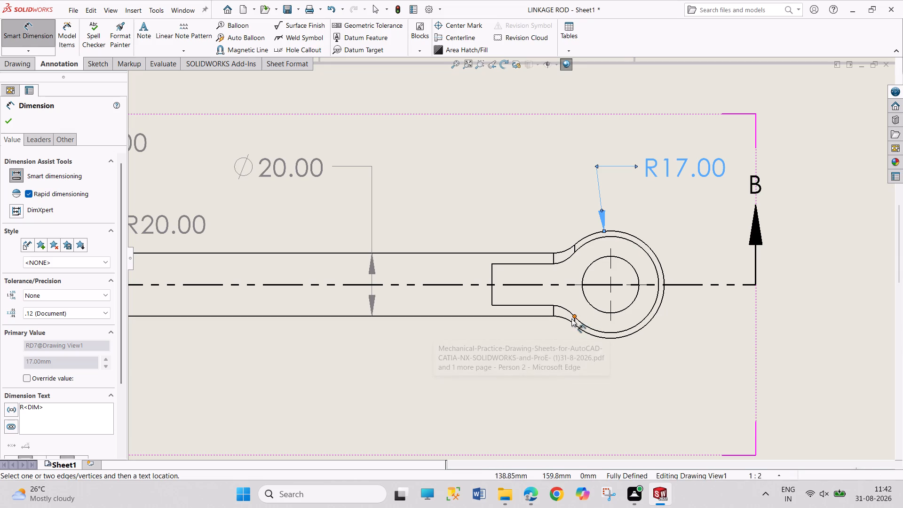
left_click(565, 320)
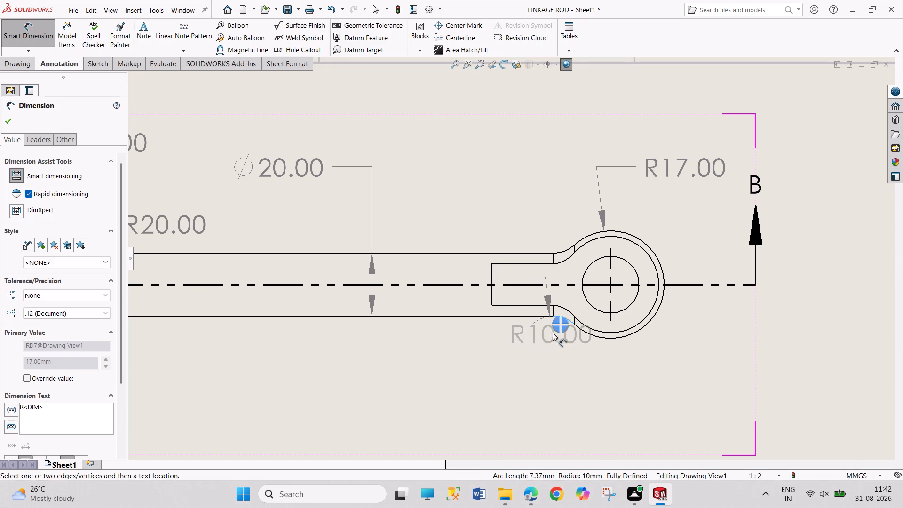
left_click(558, 329)
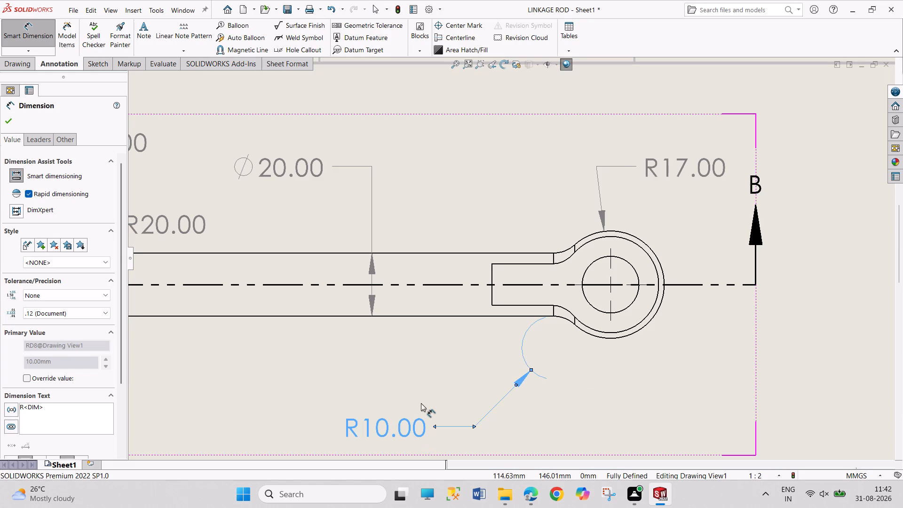
Dimension the centre distance between the large and small bores, placed between the top view and the section view.
scroll(421, 403, "up", 4)
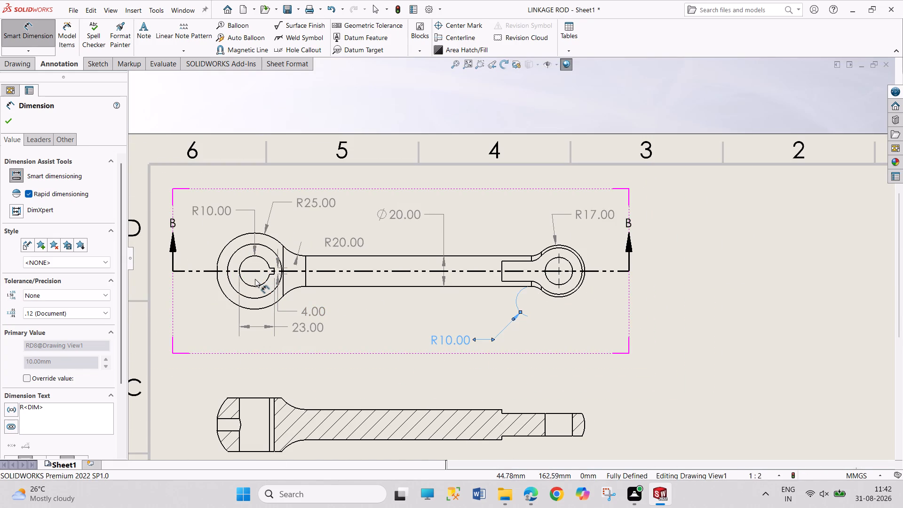
left_click(257, 286)
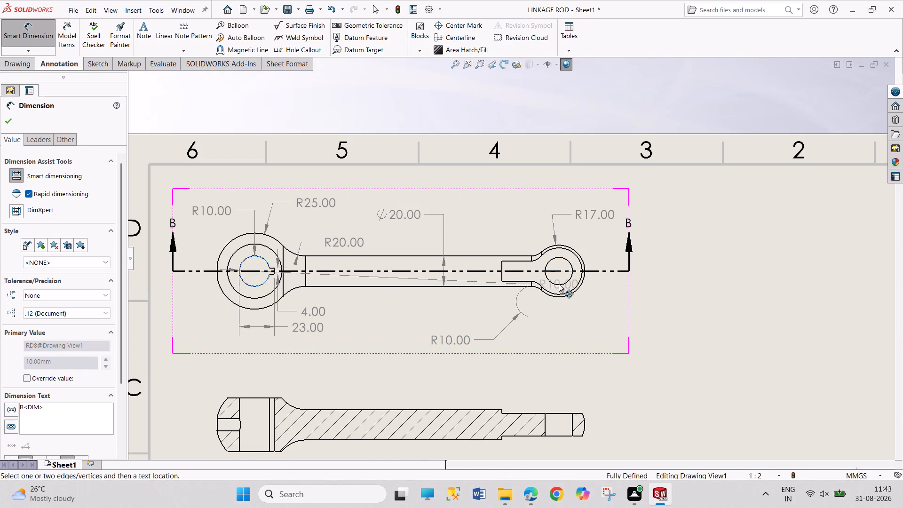
left_click(563, 283)
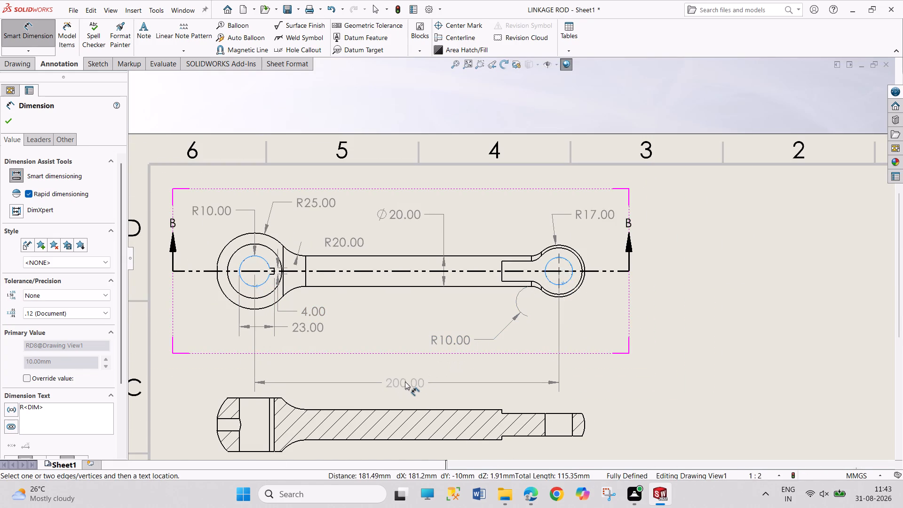
left_click(406, 377)
right_click(669, 376)
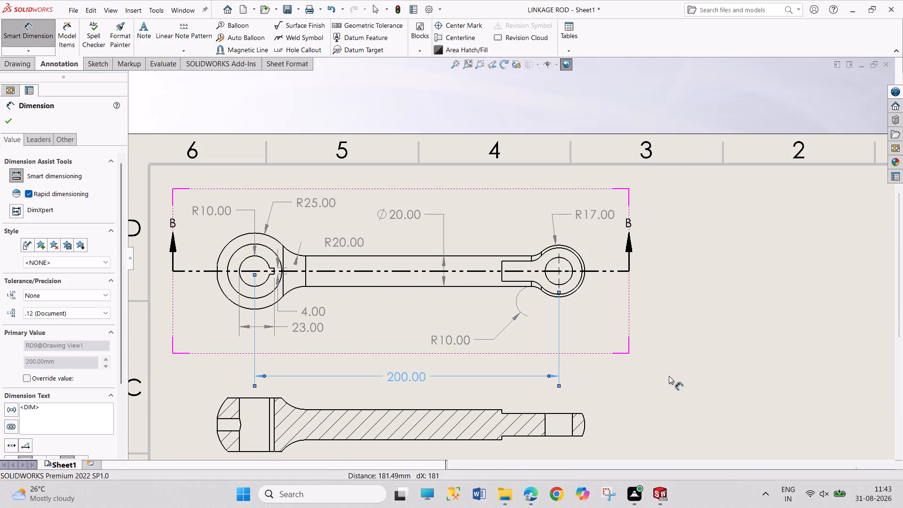
left_click(688, 418)
Move the section view further below the top view, and shift the bore-to-keyway dimension's value to the left of its extension lines.
scroll(445, 397, "up", 4)
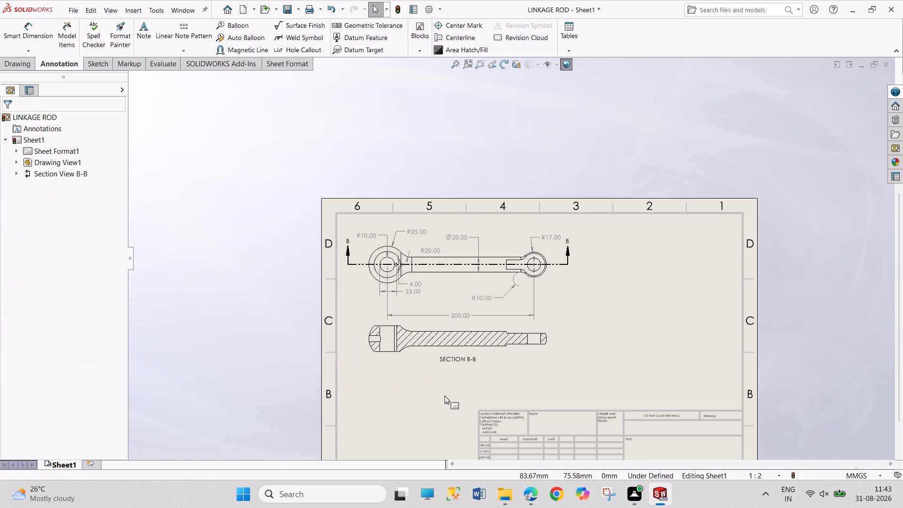
scroll(448, 372, "down", 2)
left_click_drag(532, 342, 531, 367)
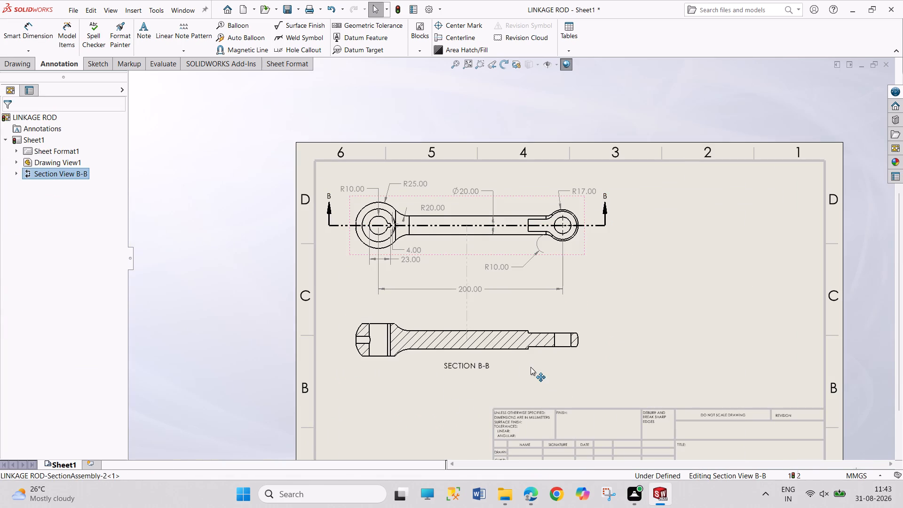
left_click_drag(531, 367, 529, 384)
left_click(664, 314)
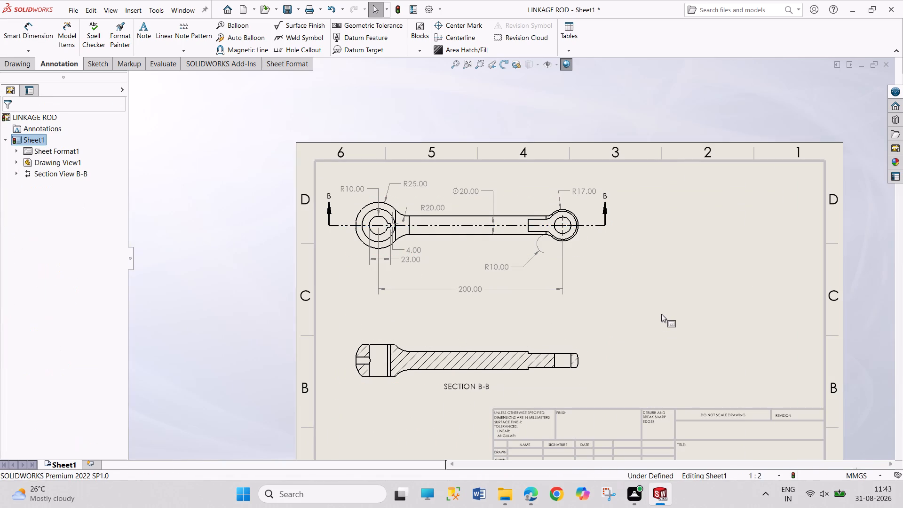
left_click_drag(413, 260, 351, 266)
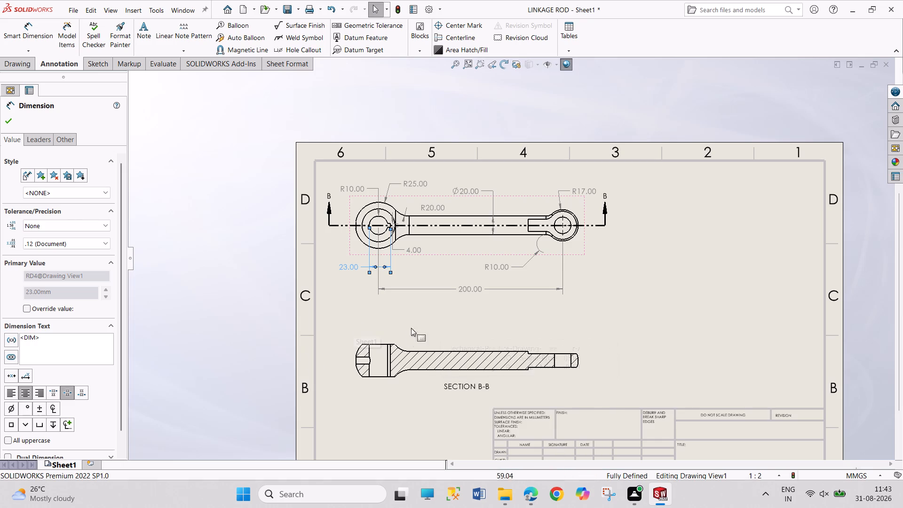
Dimension the large end's spherical radius in the section view, with the value placed above it.
scroll(379, 392, "down", 2)
scroll(444, 330, "down", 2)
right_click_drag(395, 431, 387, 301)
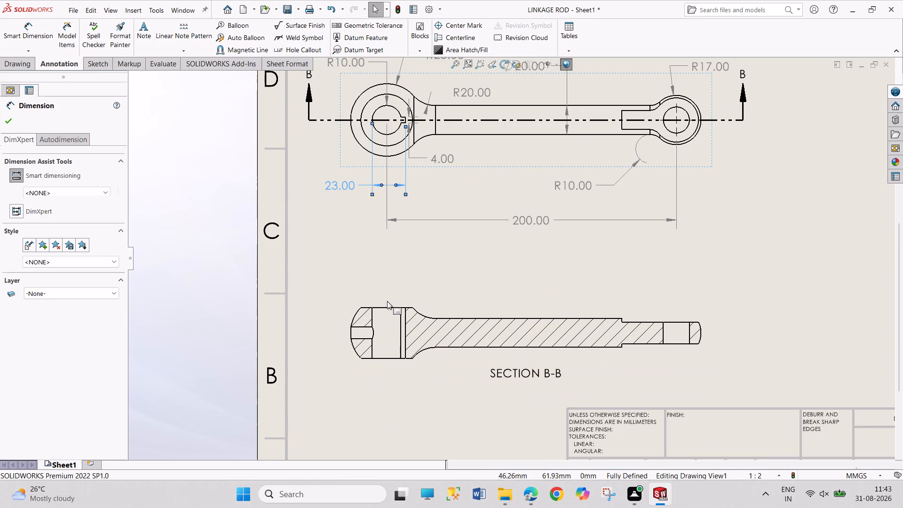
right_click_drag(387, 301, 387, 302)
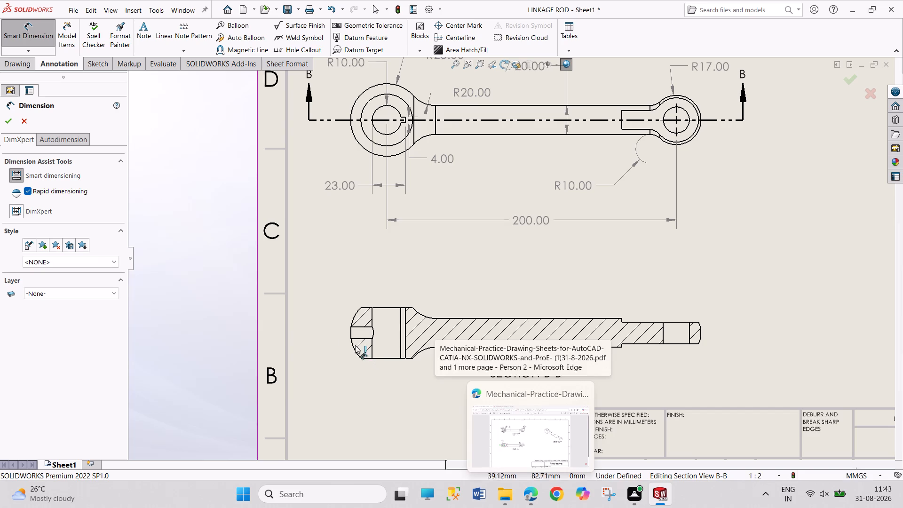
left_click(354, 316)
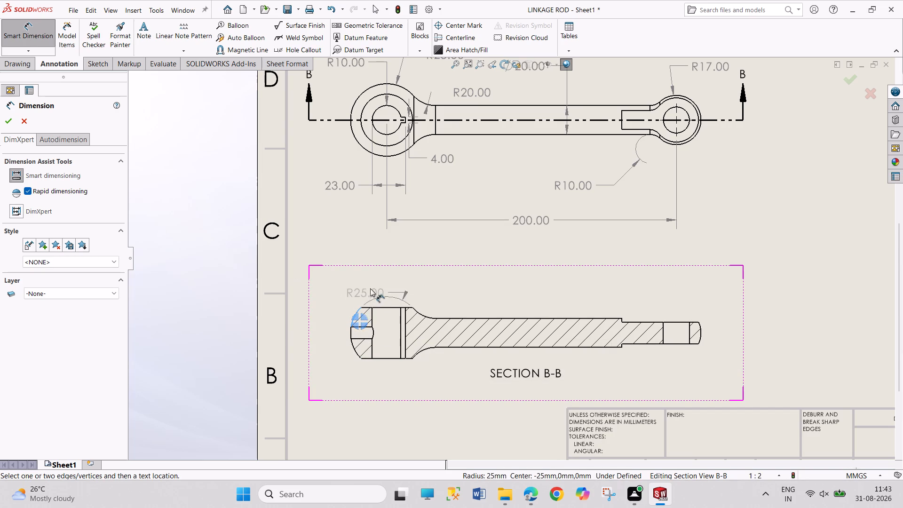
left_click(365, 254)
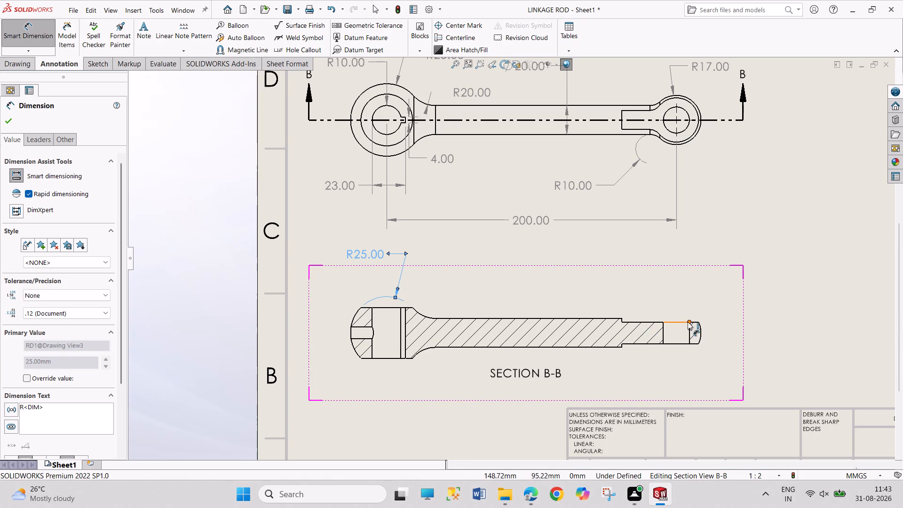
Dimension the small end's thickness in the section view, with the value placed beyond the rod's small end.
left_click(678, 323)
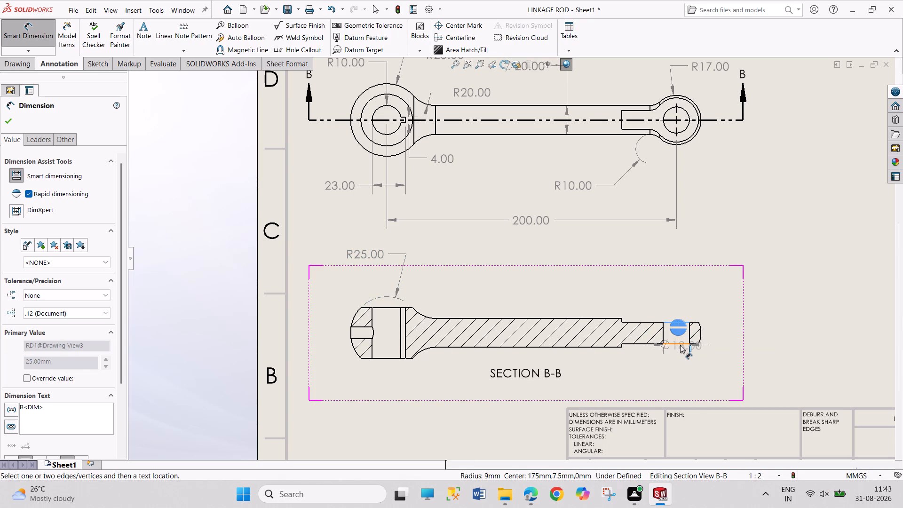
left_click(680, 345)
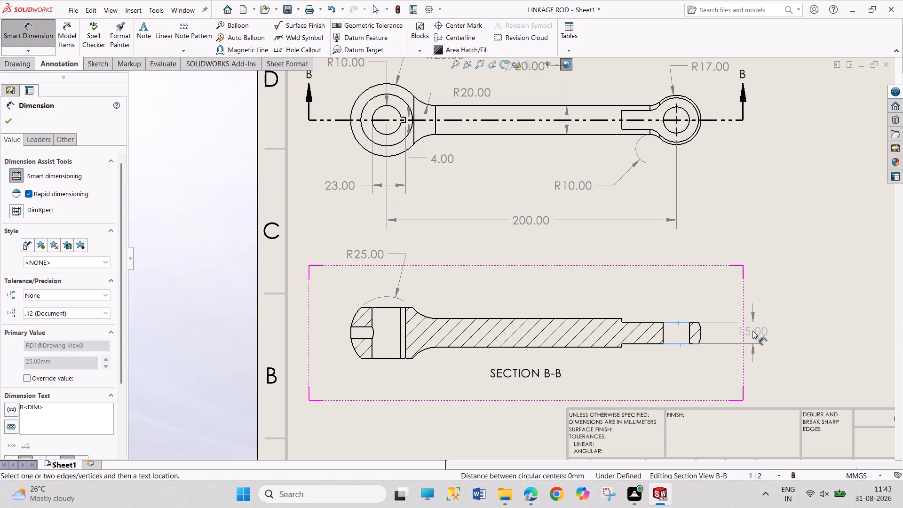
left_click(755, 331)
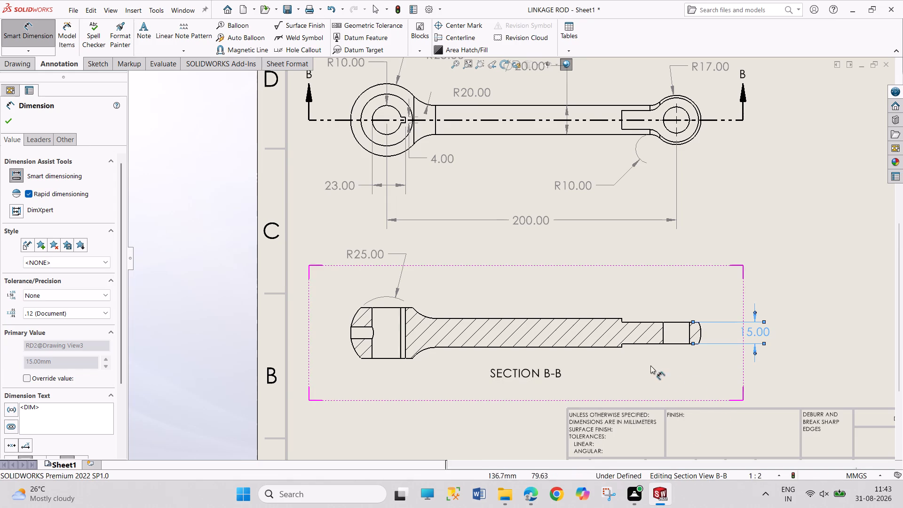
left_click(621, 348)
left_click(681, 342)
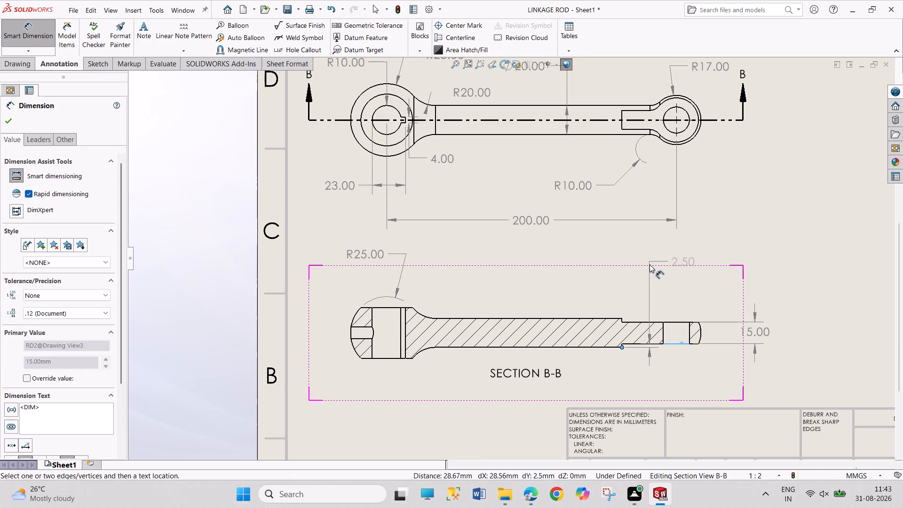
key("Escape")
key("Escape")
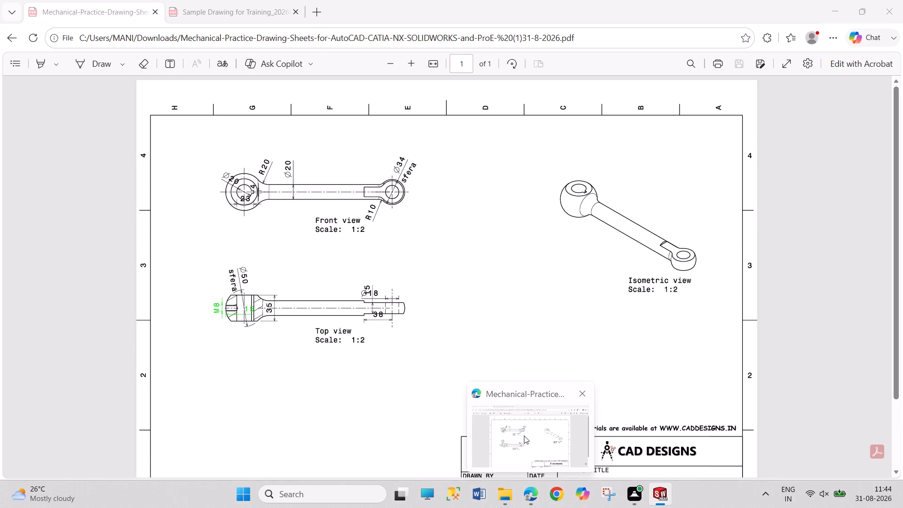
Dimension the step depth between the rod body and the small end's flat in the section view, with the value placed above it.
scroll(649, 311, "down", 4)
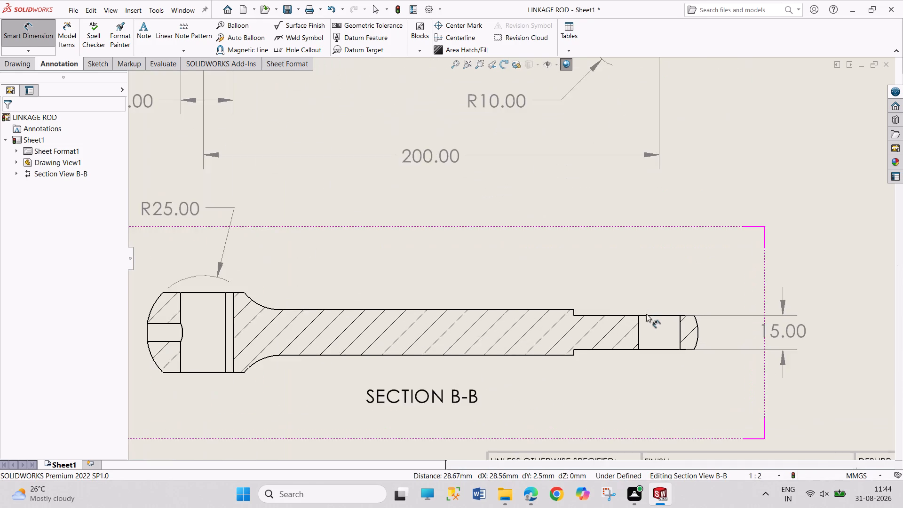
scroll(639, 313, "down", 4)
left_click_drag(557, 303, 555, 303)
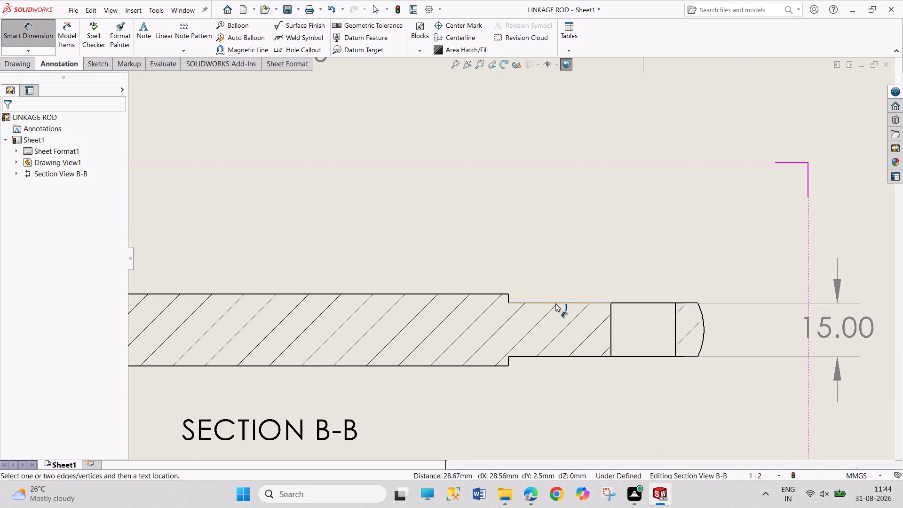
left_click_drag(555, 303, 544, 307)
left_click(493, 294)
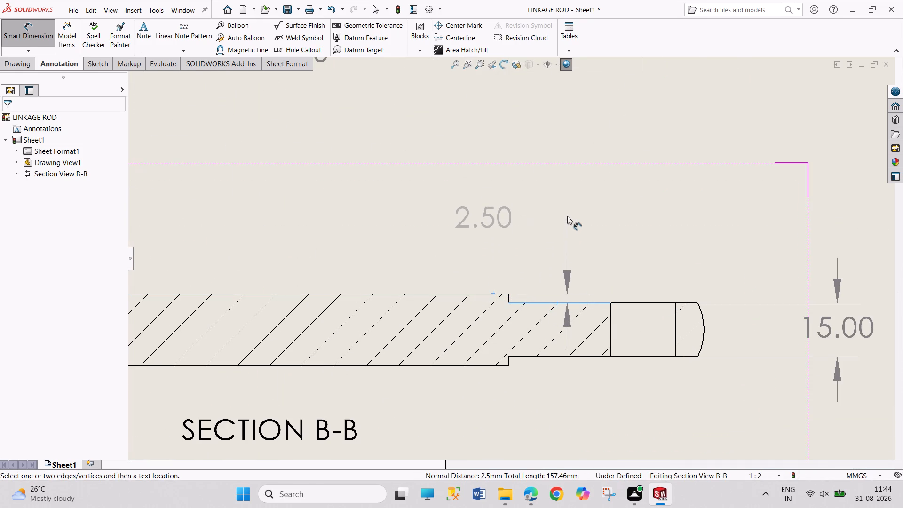
left_click(567, 216)
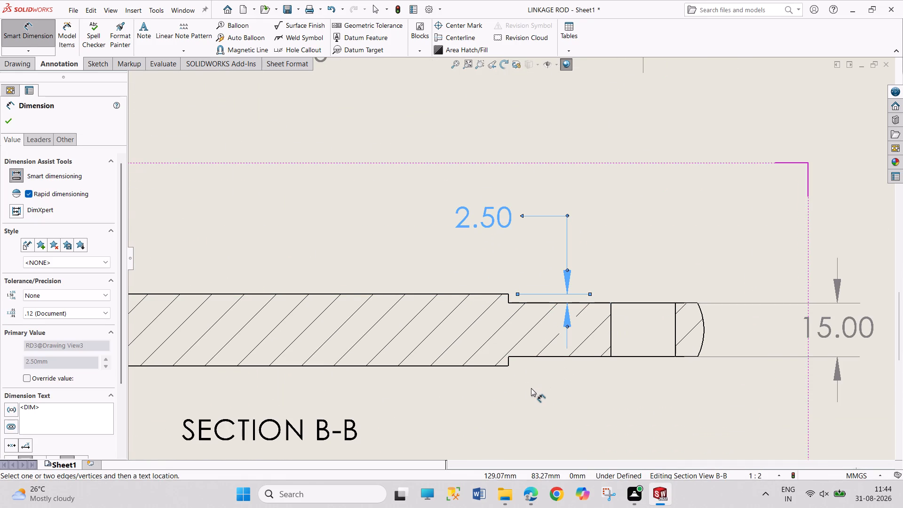
Dimension the large end's thickness in the section view, with the value placed beyond the rod's large end.
scroll(531, 388, "up", 4)
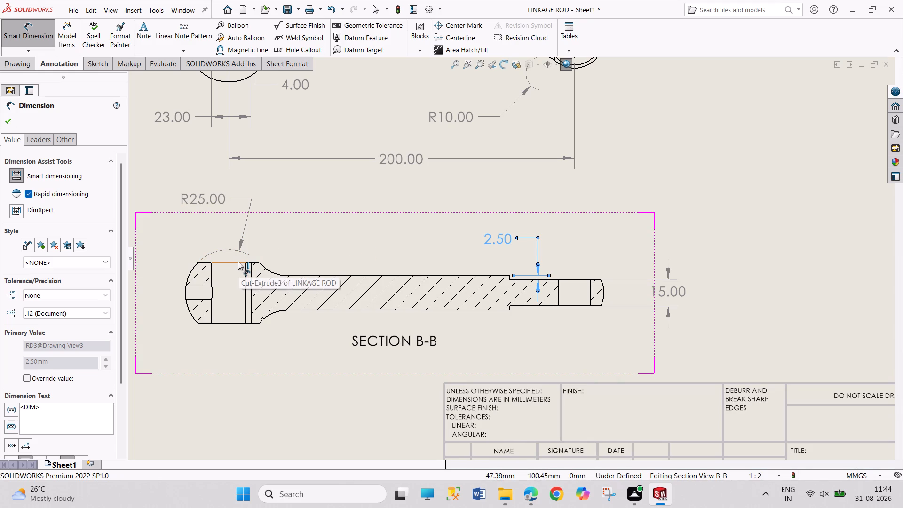
left_click(238, 262)
left_click(236, 322)
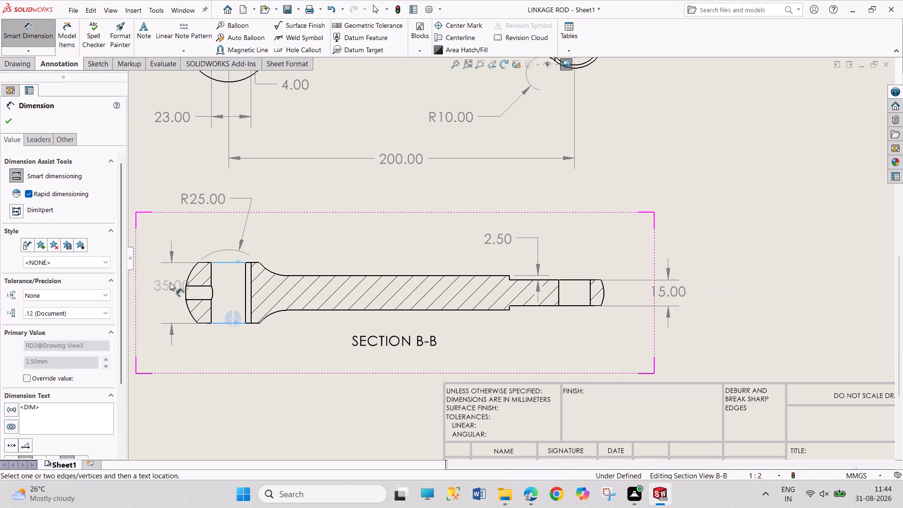
left_click(156, 292)
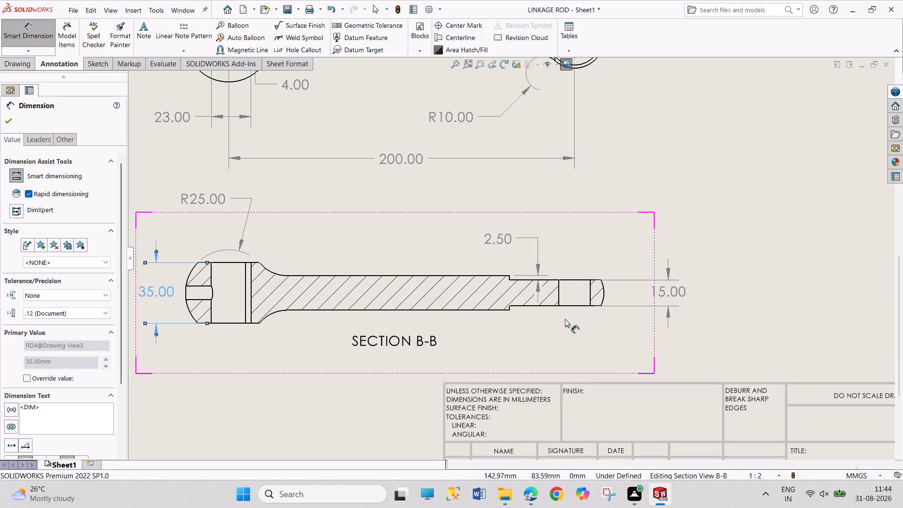
Dimension the small bore's diameter in the section view, with the value placed below the small end.
left_click(573, 306)
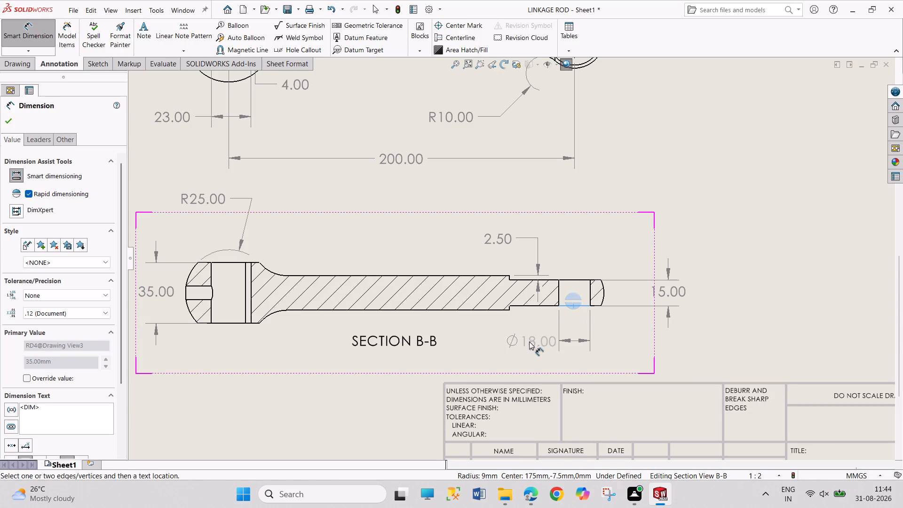
left_click(517, 349)
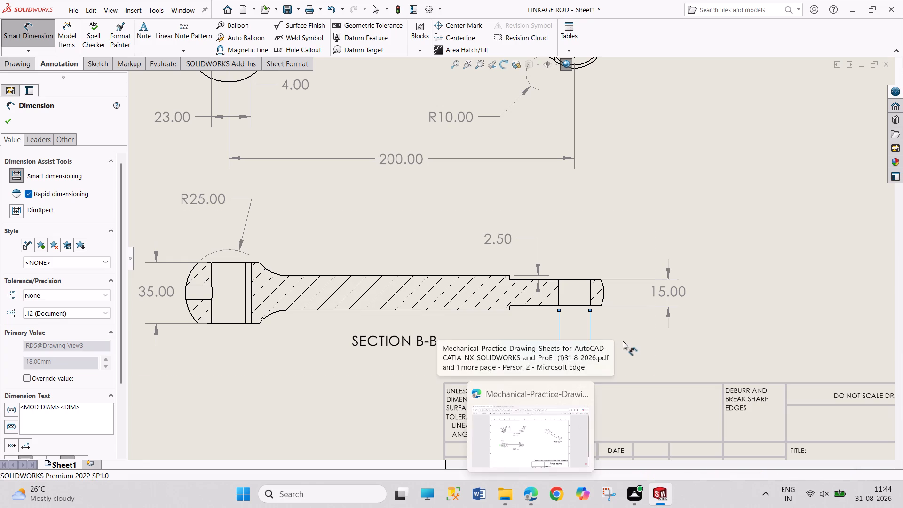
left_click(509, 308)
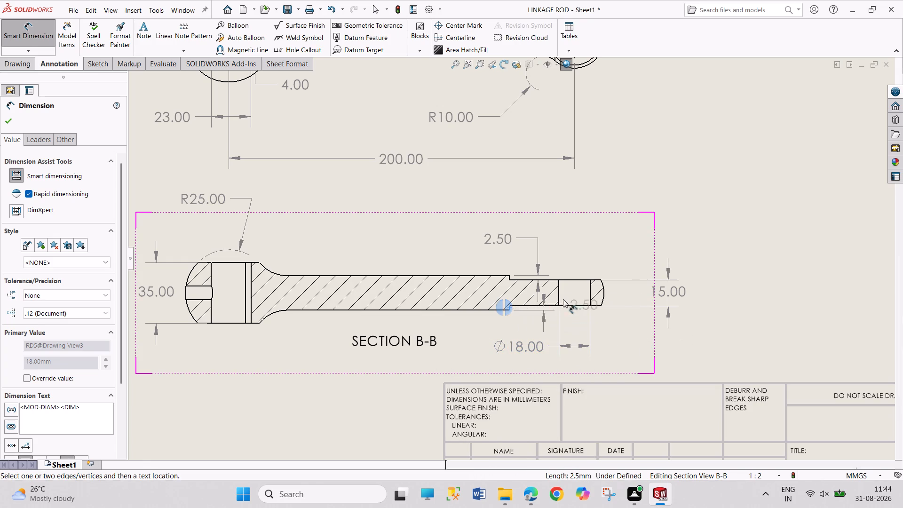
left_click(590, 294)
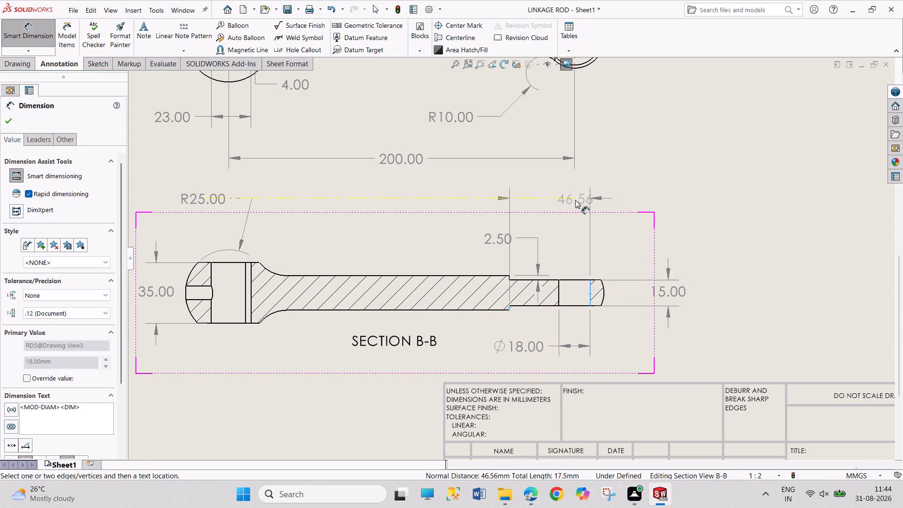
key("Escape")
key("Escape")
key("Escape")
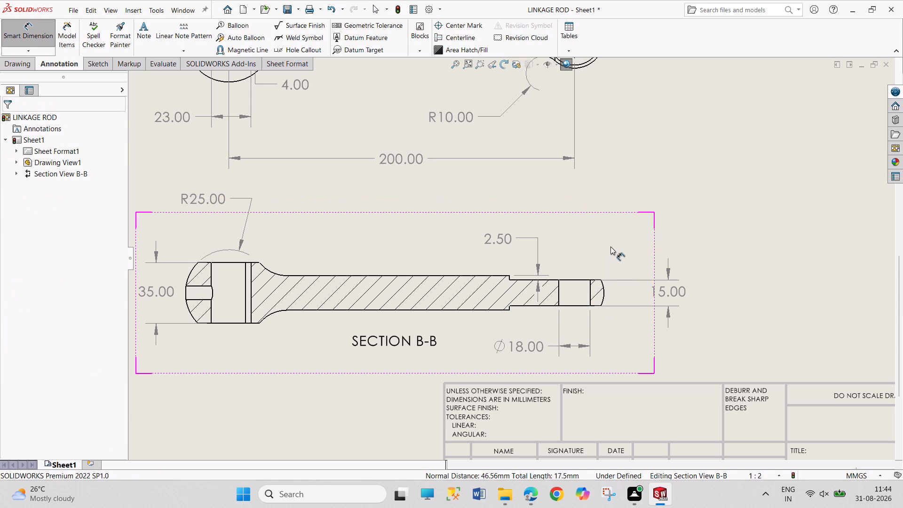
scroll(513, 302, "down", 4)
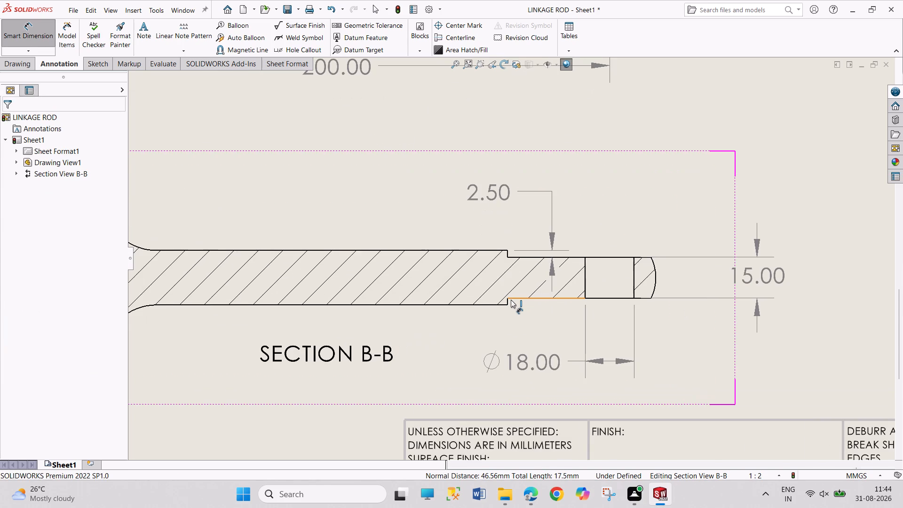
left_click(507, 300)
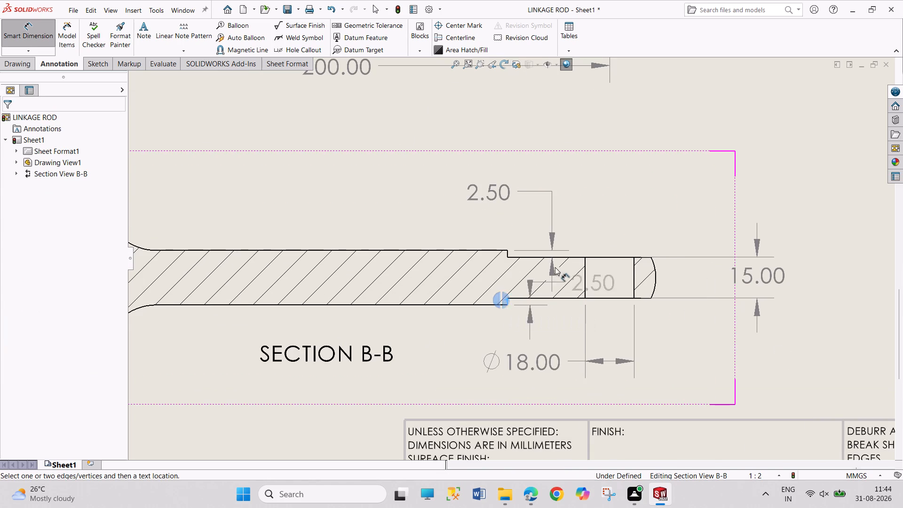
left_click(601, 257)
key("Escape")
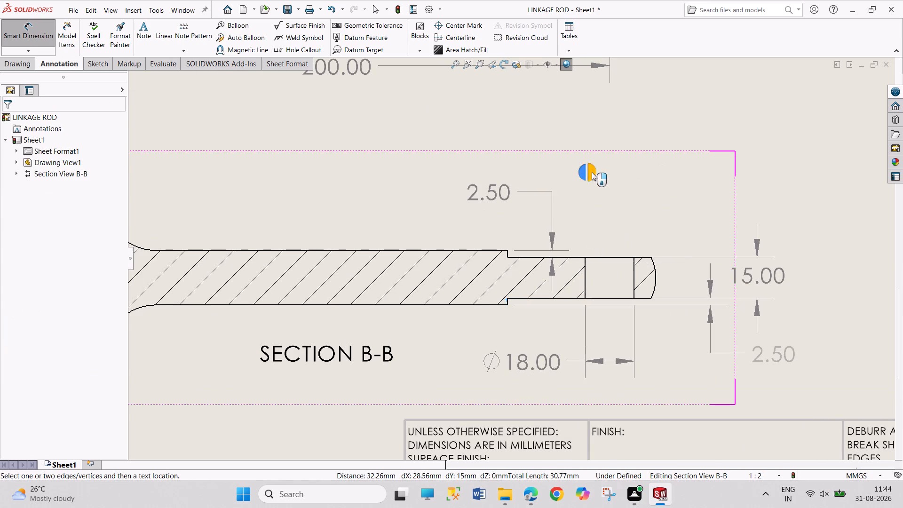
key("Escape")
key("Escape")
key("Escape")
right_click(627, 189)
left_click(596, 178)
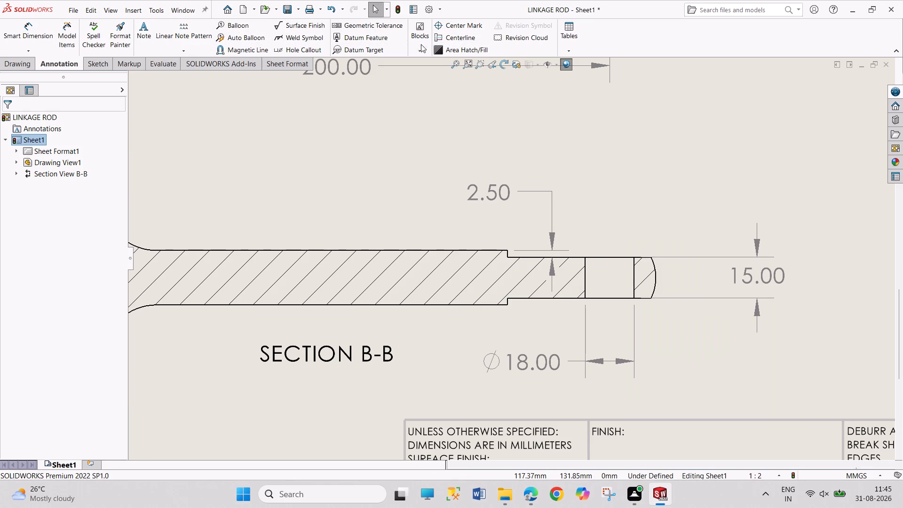
Add a centerline between the two edges of the small bore in the section view.
left_click(452, 40)
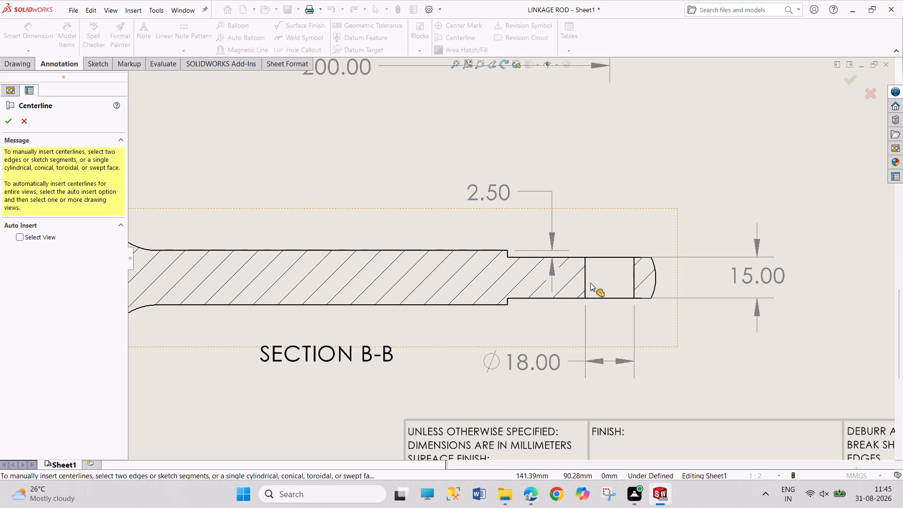
left_click(585, 282)
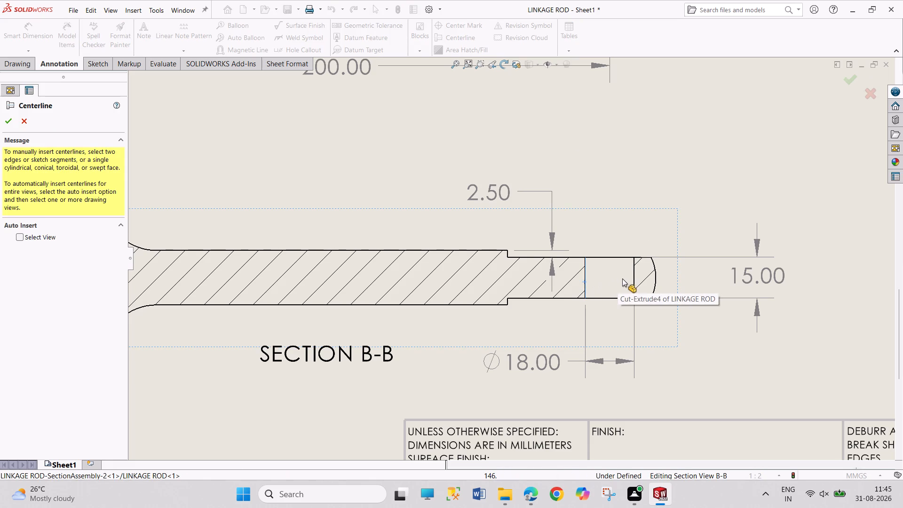
left_click(634, 283)
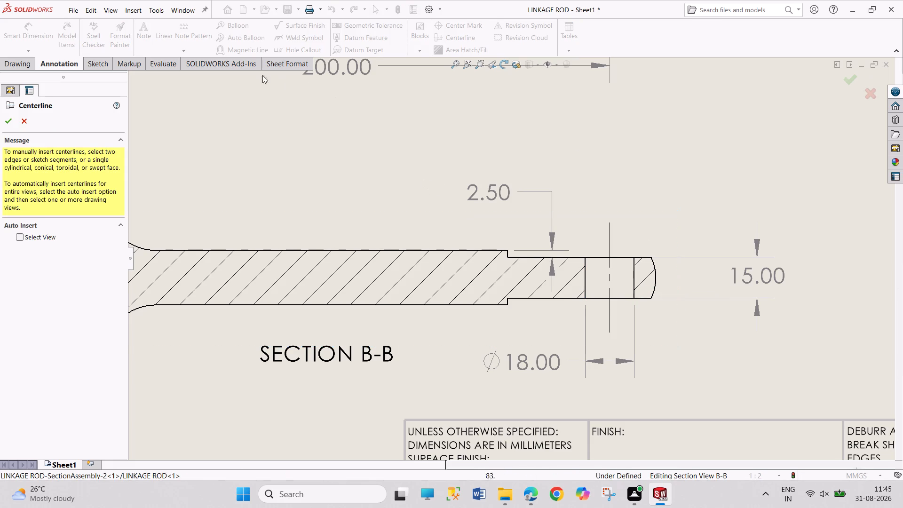
left_click(9, 120)
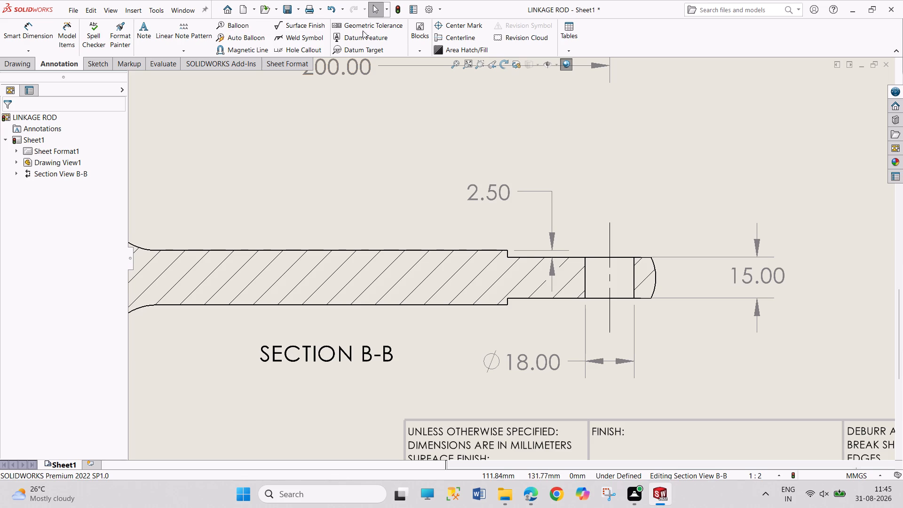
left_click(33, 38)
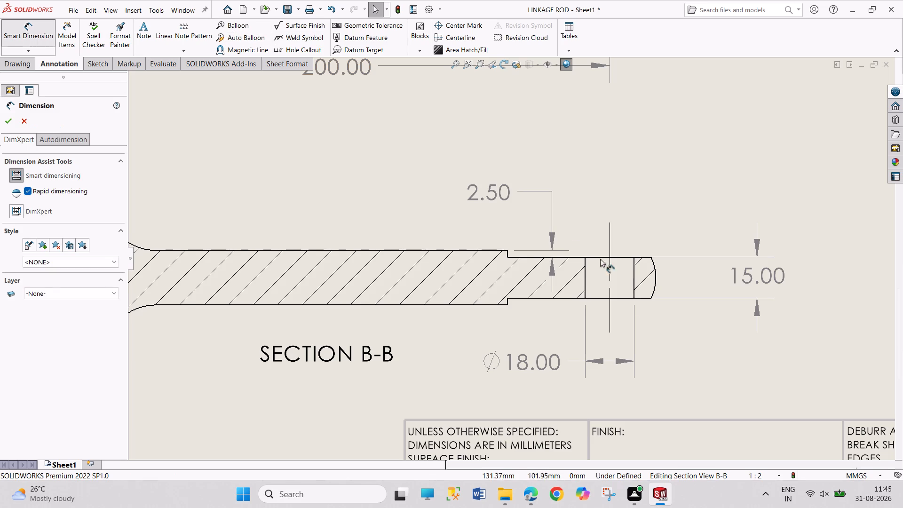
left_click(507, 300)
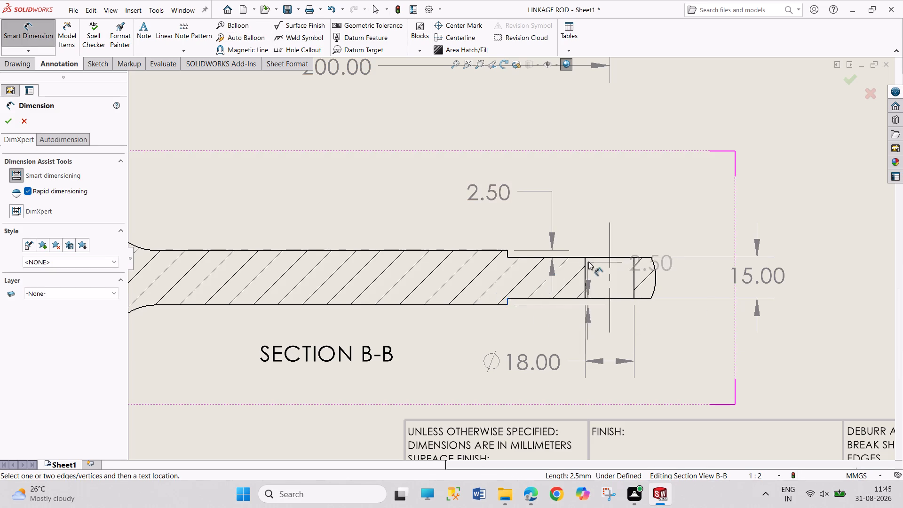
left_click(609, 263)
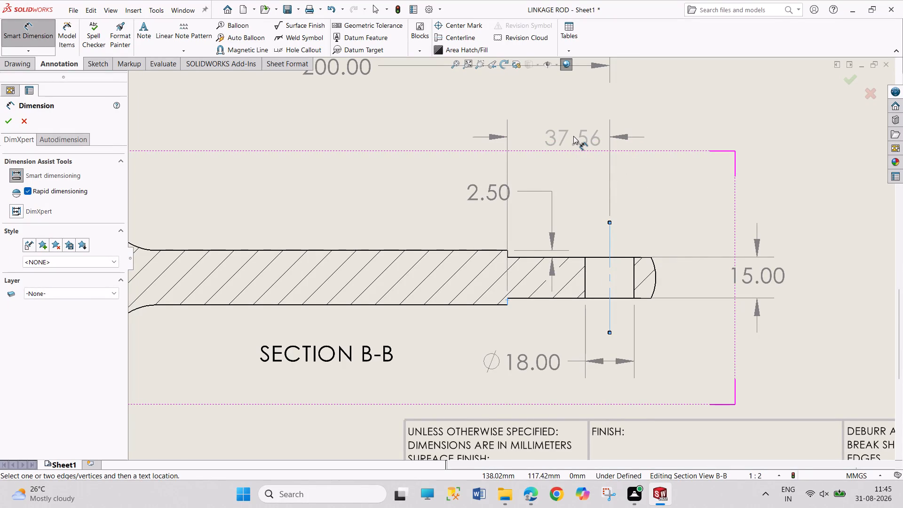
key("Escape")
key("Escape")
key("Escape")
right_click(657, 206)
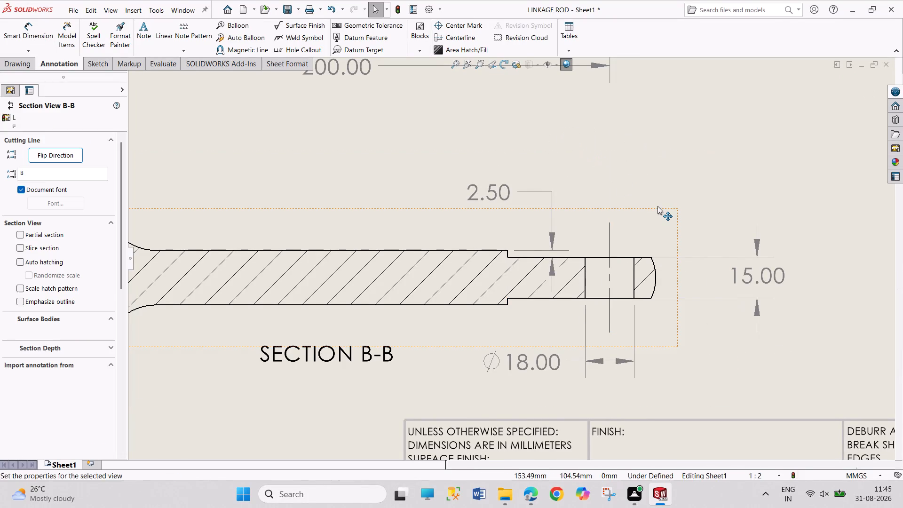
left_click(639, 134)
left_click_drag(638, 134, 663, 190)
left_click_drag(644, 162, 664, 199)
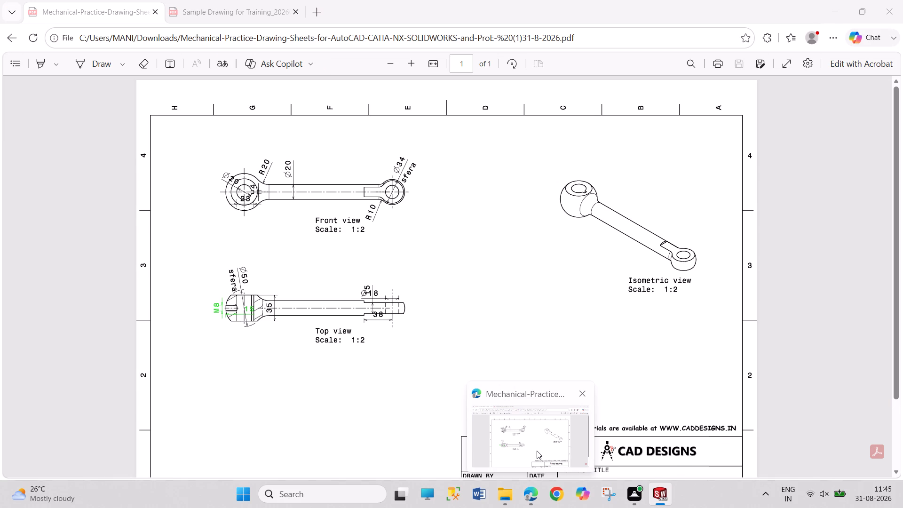
Insert an isometric model view of the LINKAGE ROD at sheet scale, shaded with edges, beyond the small end of the top view.
scroll(608, 332, "up", 3)
scroll(464, 340, "up", 2)
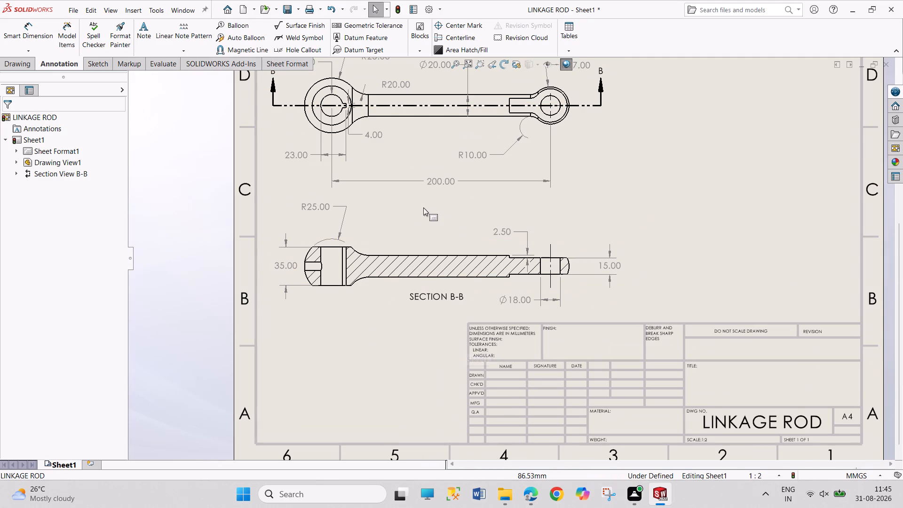
scroll(432, 206, "up", 1)
scroll(462, 82, "down", 2)
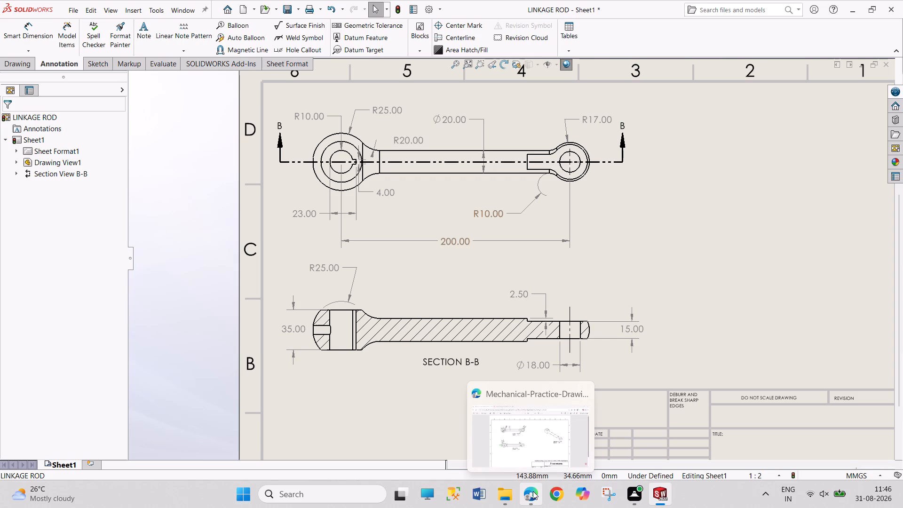
left_click(27, 64)
left_click(15, 35)
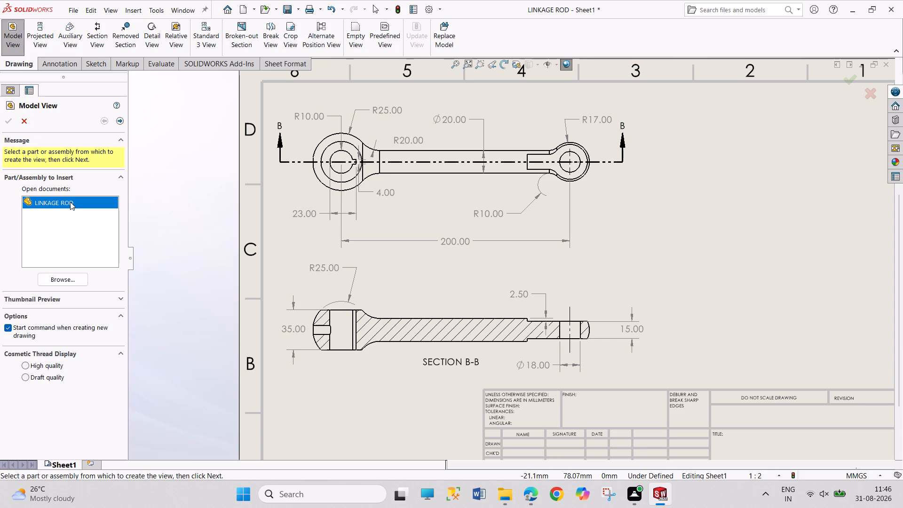
double_click(70, 202)
left_click(71, 291)
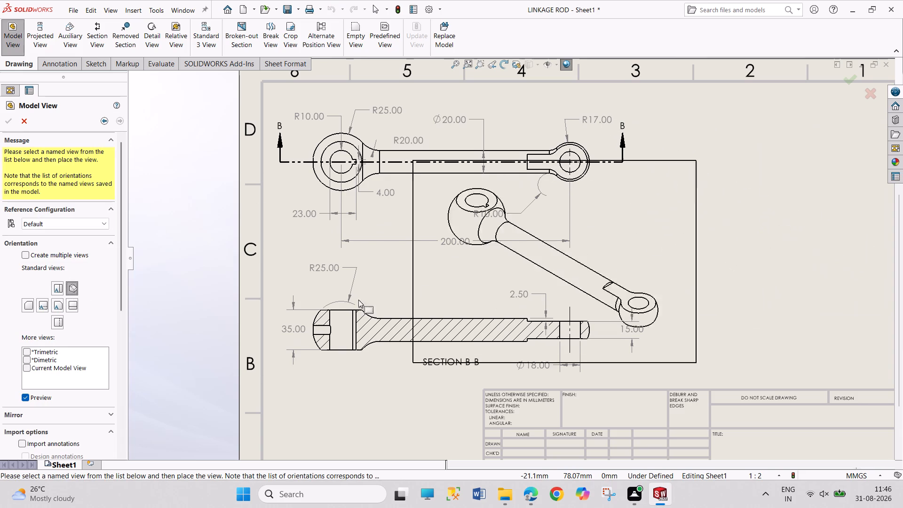
left_click_drag(119, 287, 130, 389)
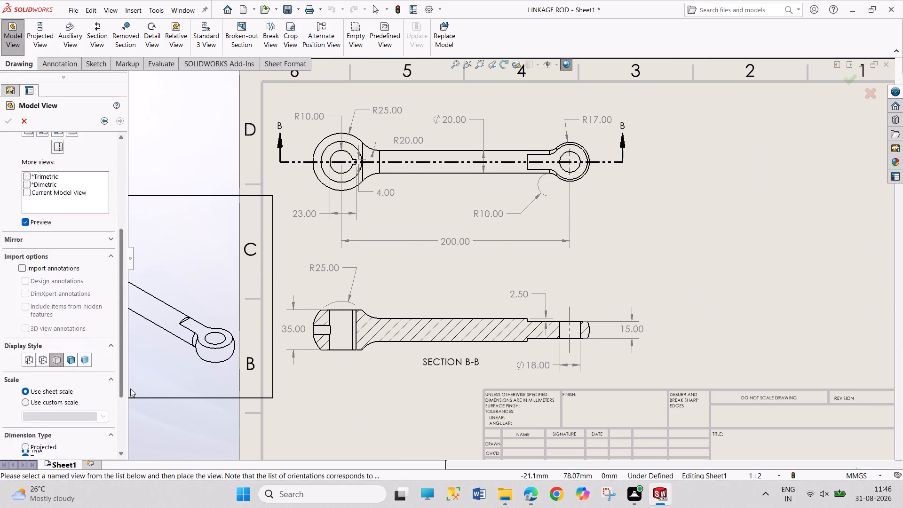
left_click_drag(130, 389, 128, 397)
left_click(68, 324)
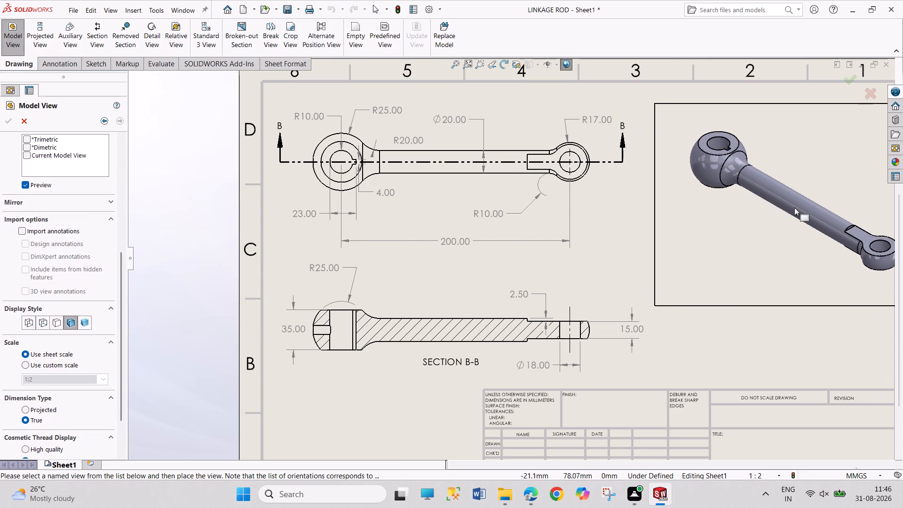
left_click(792, 211)
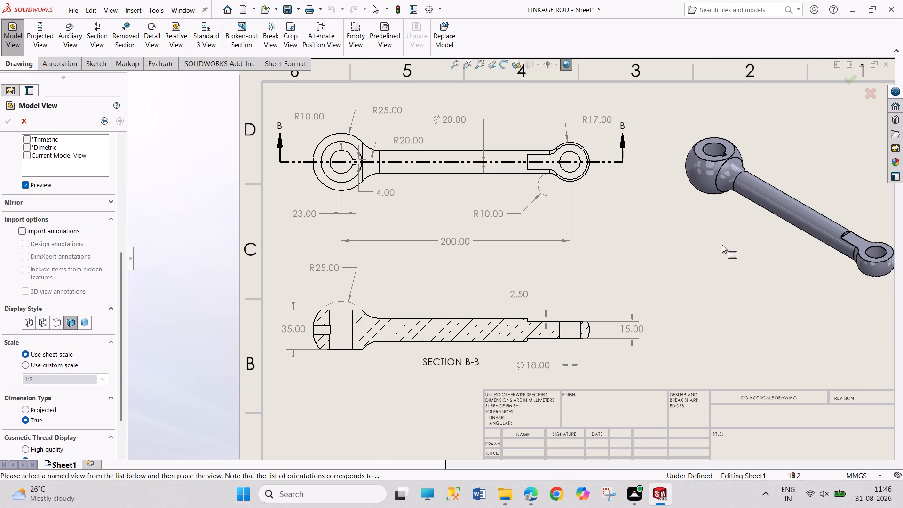
left_click(9, 118)
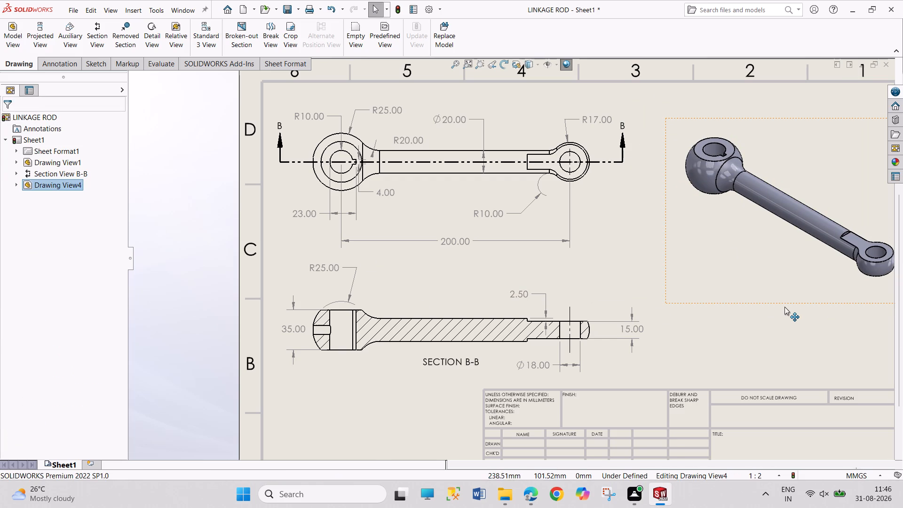
Move the isometric view down and inward, closer to the dimensioned views and clear of the sheet border.
scroll(784, 307, "up", 2)
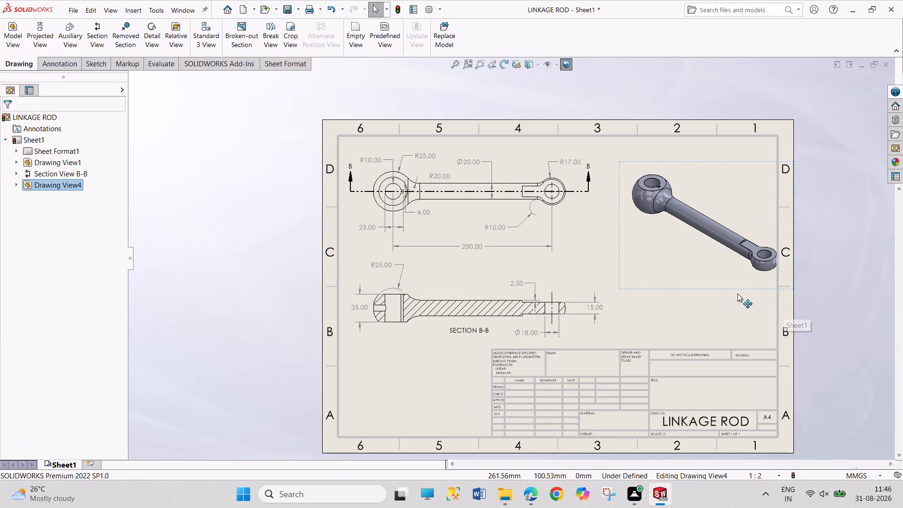
left_click_drag(737, 294, 705, 306)
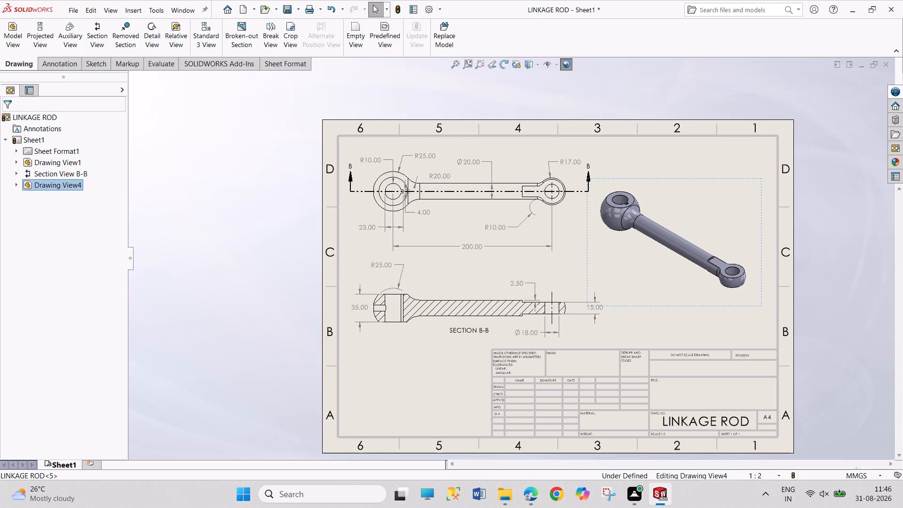
Dimension the horizontal distance from the flat's step edge to the small bore's centerline, placed above the small end in the section view.
key("Escape")
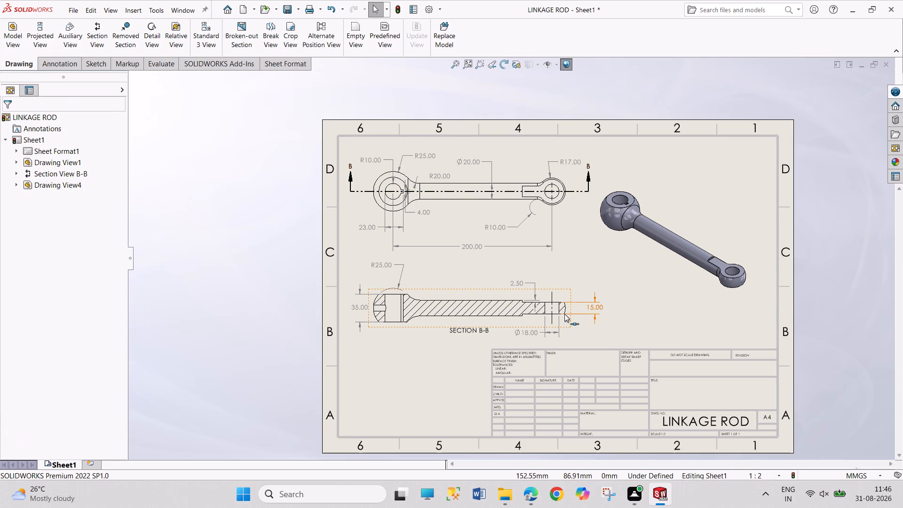
scroll(564, 313, "down", 3)
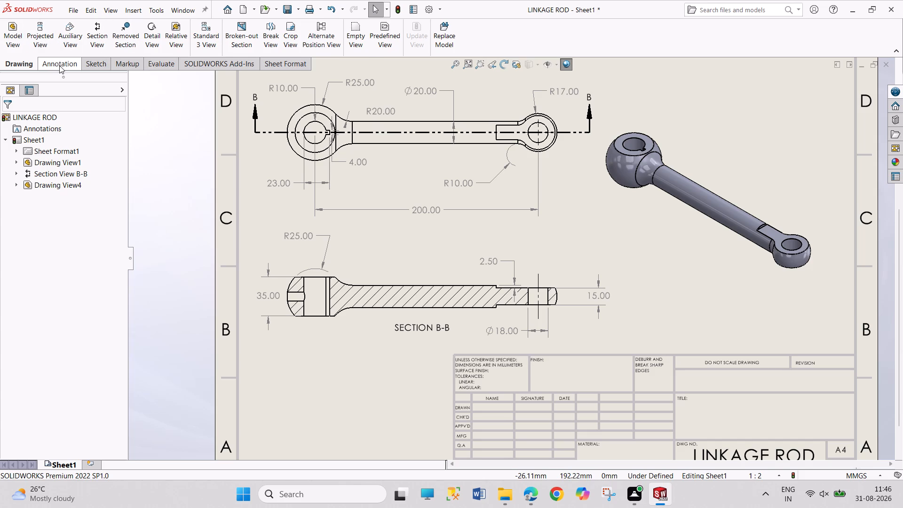
left_click_drag(59, 65, 48, 60)
left_click(13, 36)
scroll(525, 293, "down", 4)
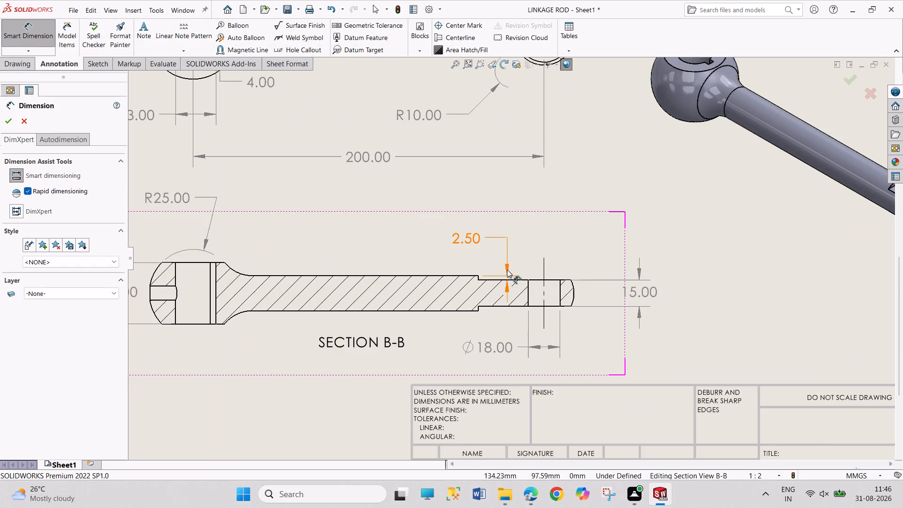
scroll(506, 277, "down", 2)
left_click(452, 277)
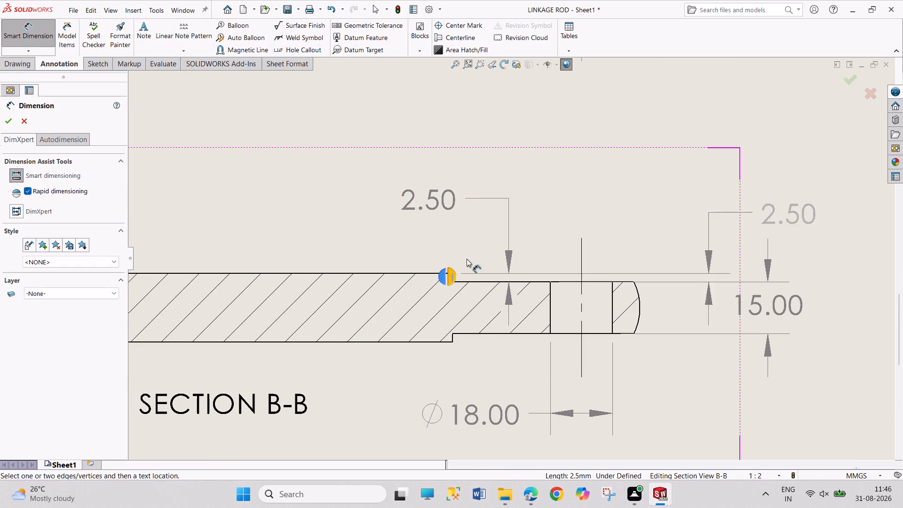
left_click(580, 262)
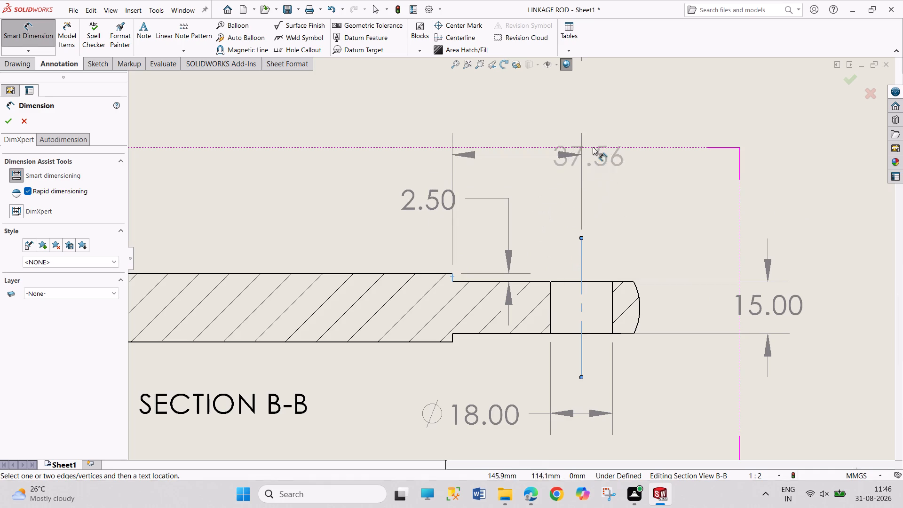
left_click(638, 128)
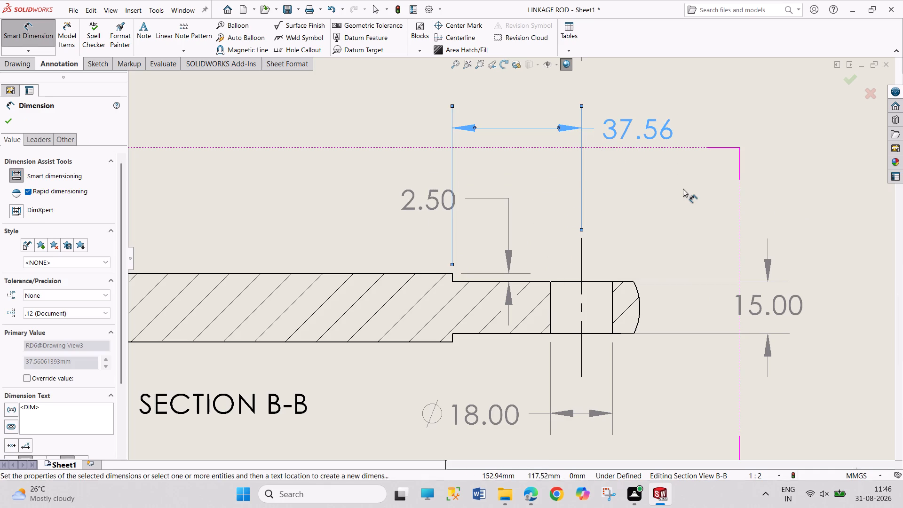
right_click(683, 189)
left_click(702, 229)
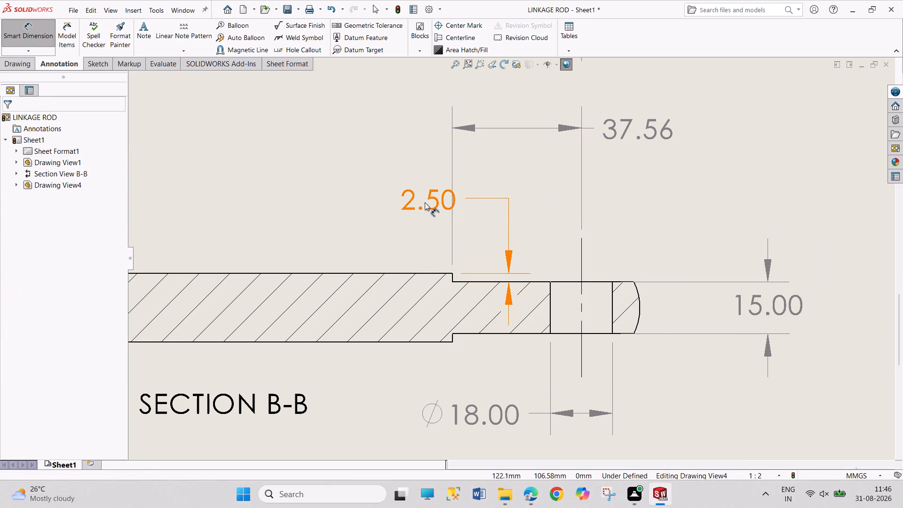
Reposition the 2.50 step-depth dimension in the section view, with its text beside the step and below the step-to-bore dimension.
left_click_drag(425, 202, 467, 201)
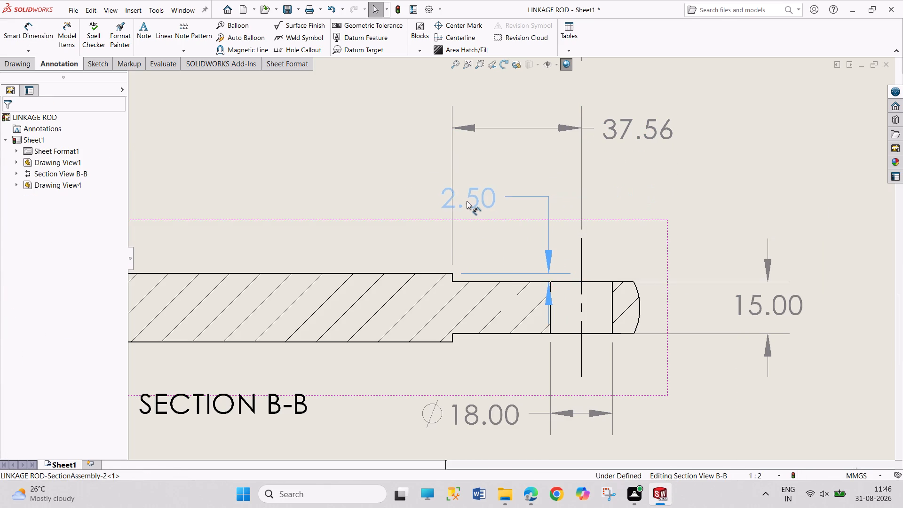
left_click_drag(467, 201, 471, 202)
key("Escape")
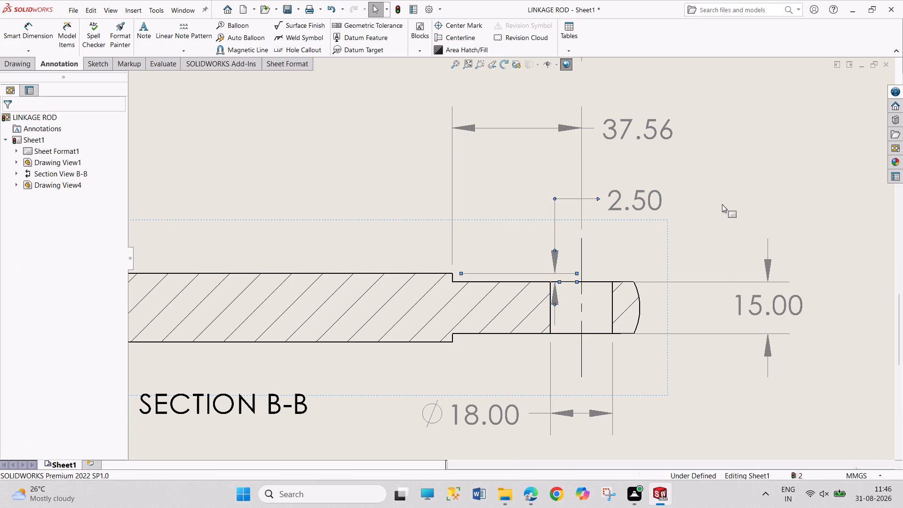
key("Escape")
scroll(711, 275, "up", 5)
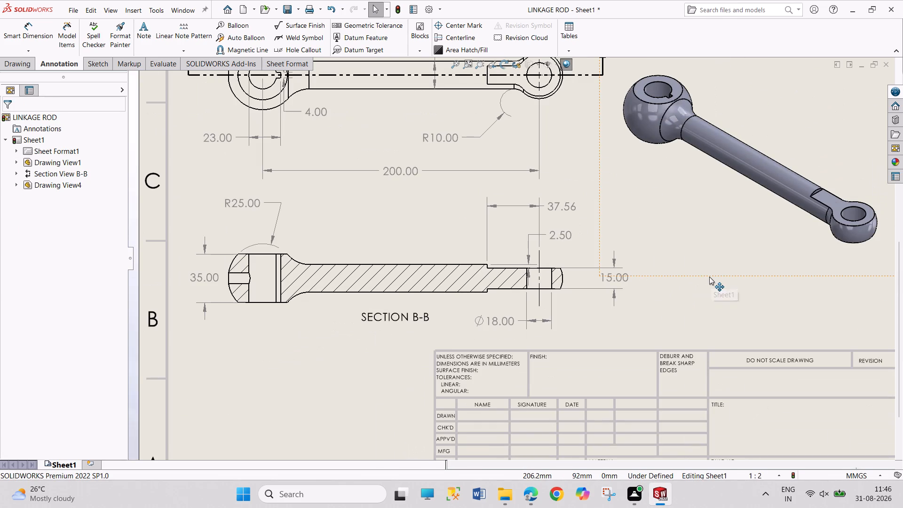
left_click_drag(565, 230, 545, 232)
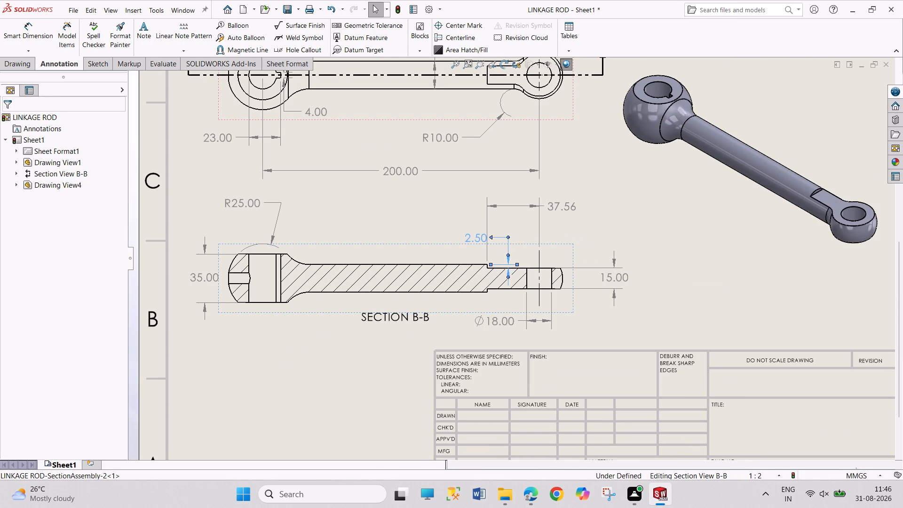
left_click(659, 226)
key("Escape")
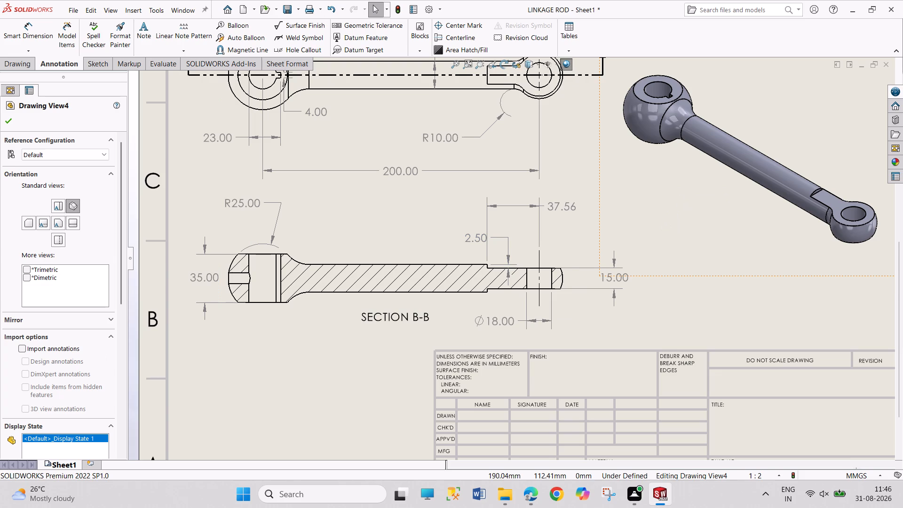
left_click(10, 121)
Switch to the LINKAGE ROD part and open the sketch of Cut-Extrude1, the flat cut at the small end, for editing.
left_click(178, 19)
left_click(181, 15)
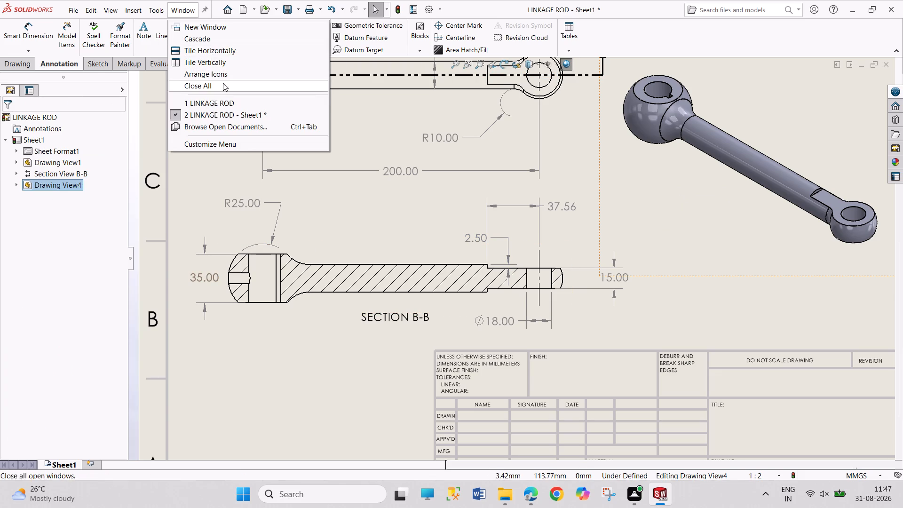
left_click(226, 100)
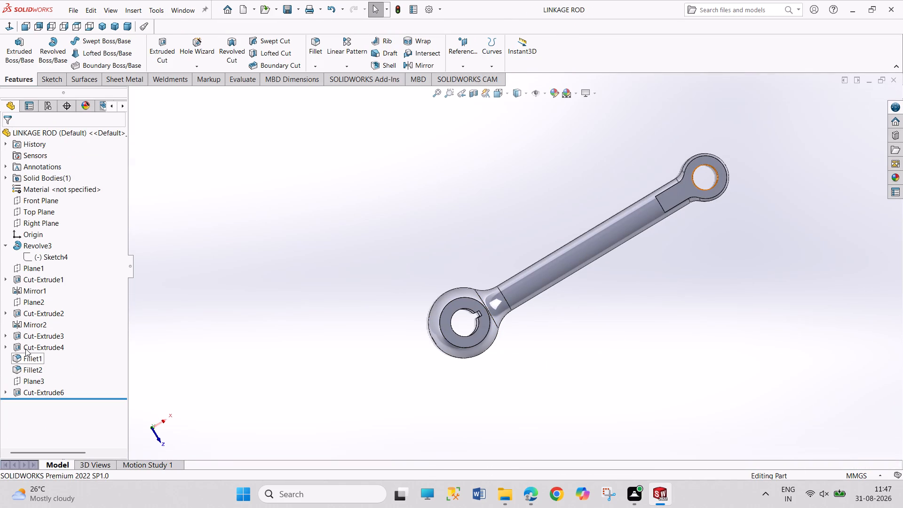
left_click(33, 312)
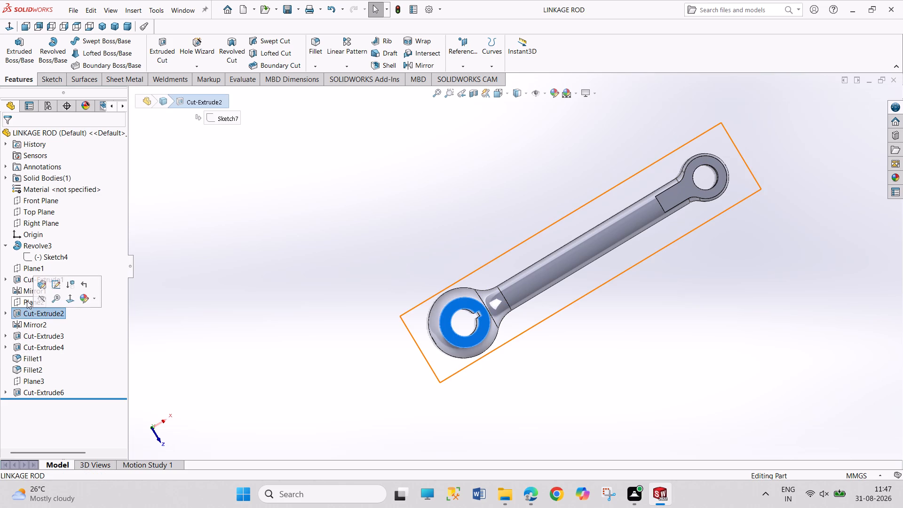
left_click(27, 301)
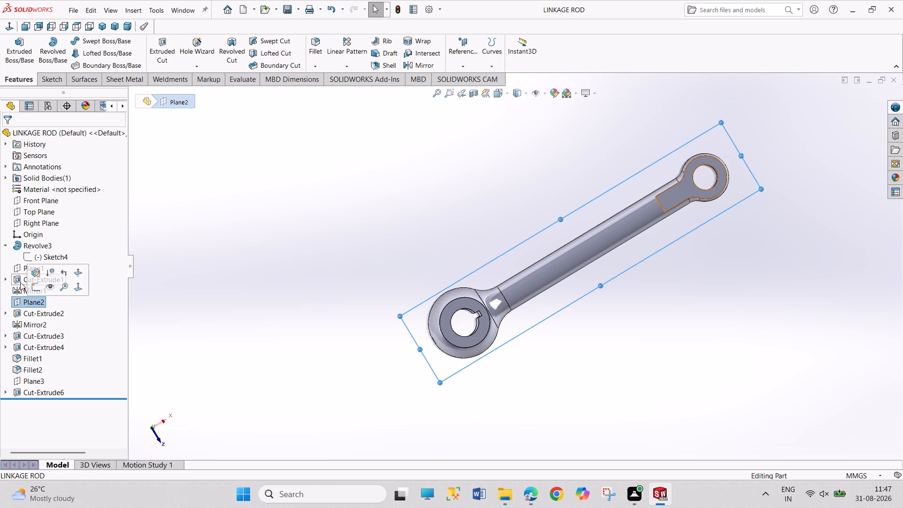
left_click(32, 255)
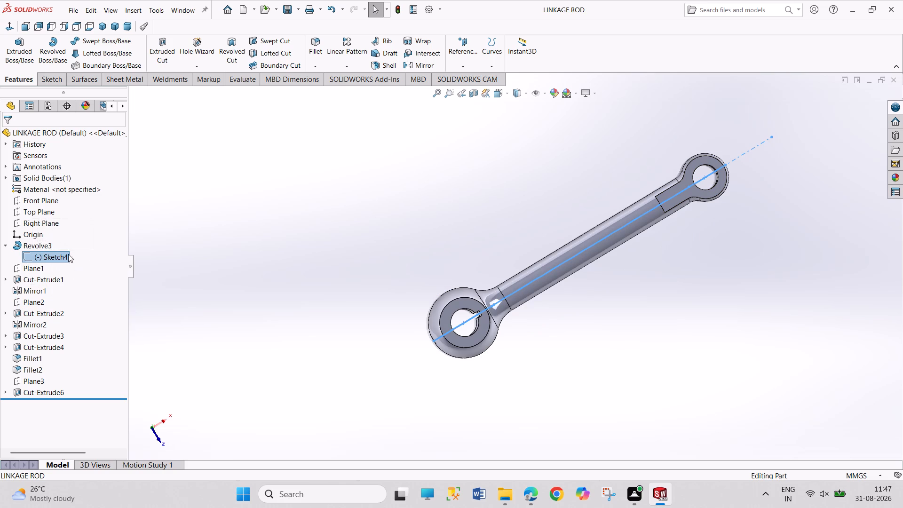
left_click_drag(198, 274, 210, 310)
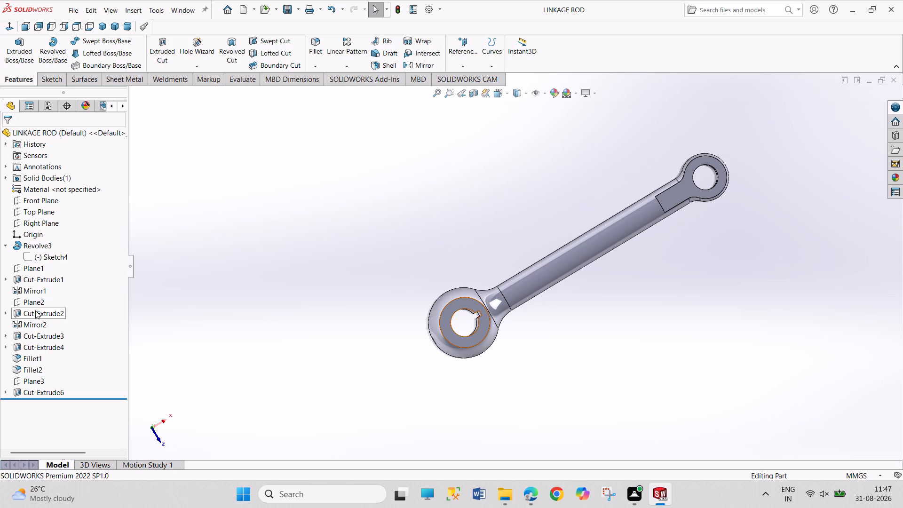
left_click(36, 334)
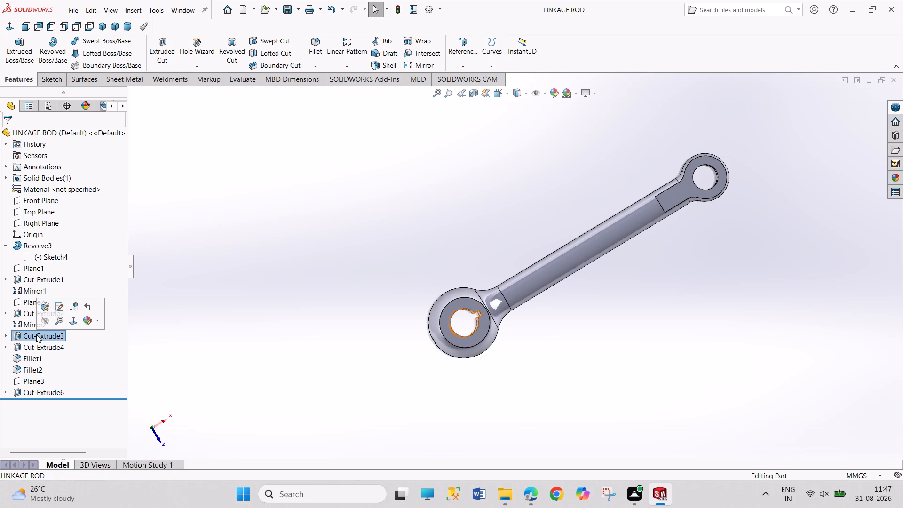
left_click(26, 313)
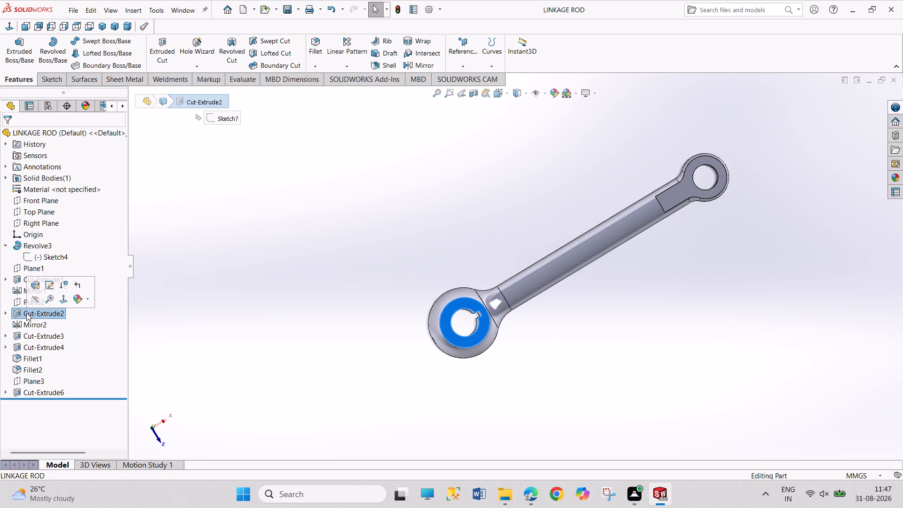
left_click(24, 275)
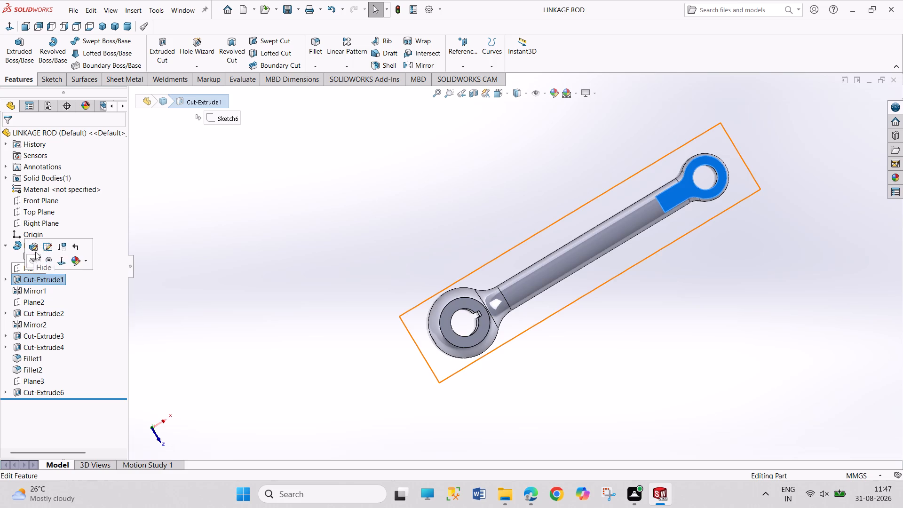
left_click(43, 247)
left_click_drag(747, 281, 750, 286)
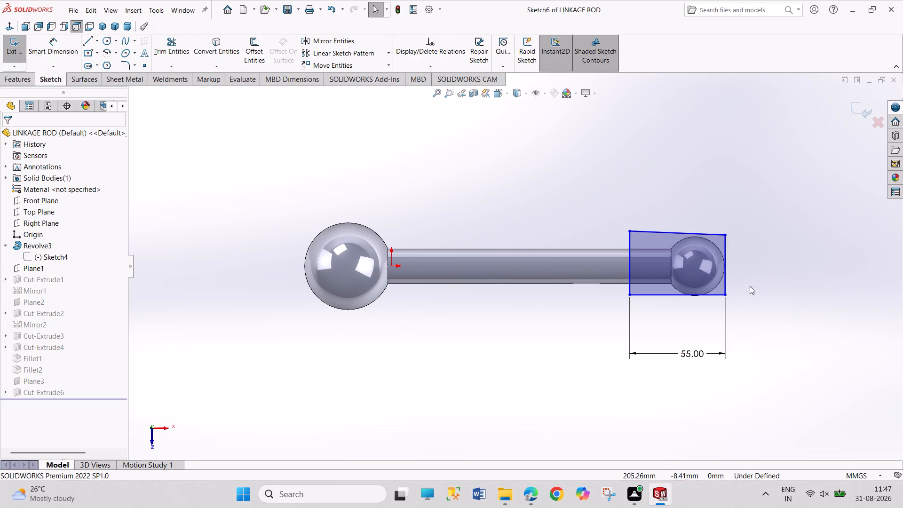
left_click_drag(750, 286, 769, 333)
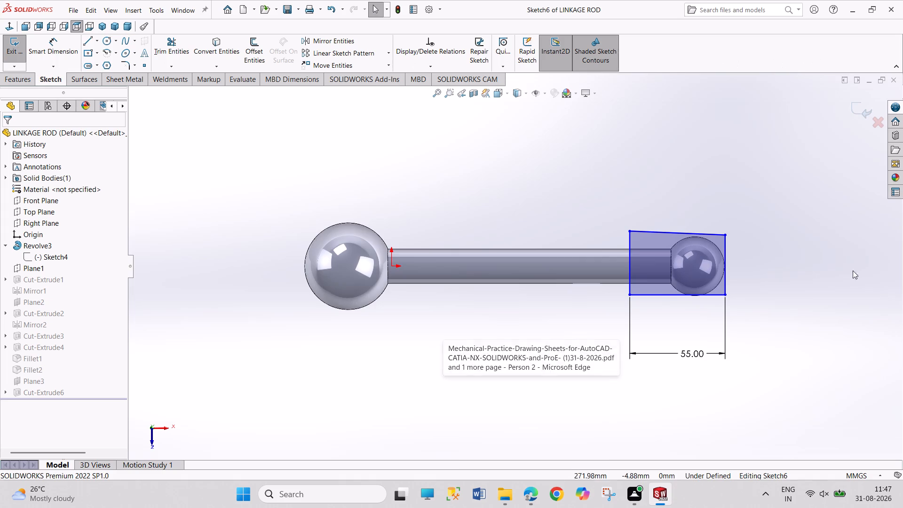
Shift the 55 mm wide cut profile so its outer vertical edge meets the small ball's outermost edge, and exit the sketch.
scroll(734, 270, "down", 5)
scroll(559, 274, "down", 5)
scroll(696, 284, "up", 4)
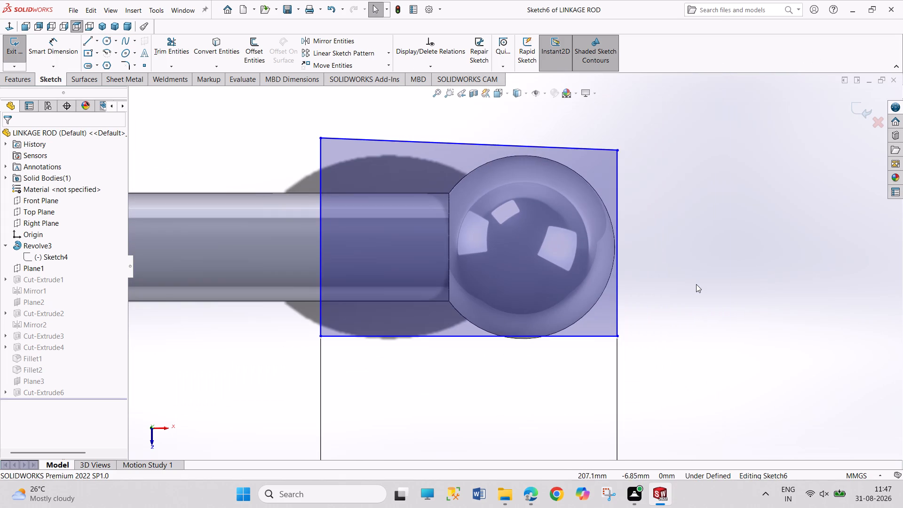
left_click(619, 252)
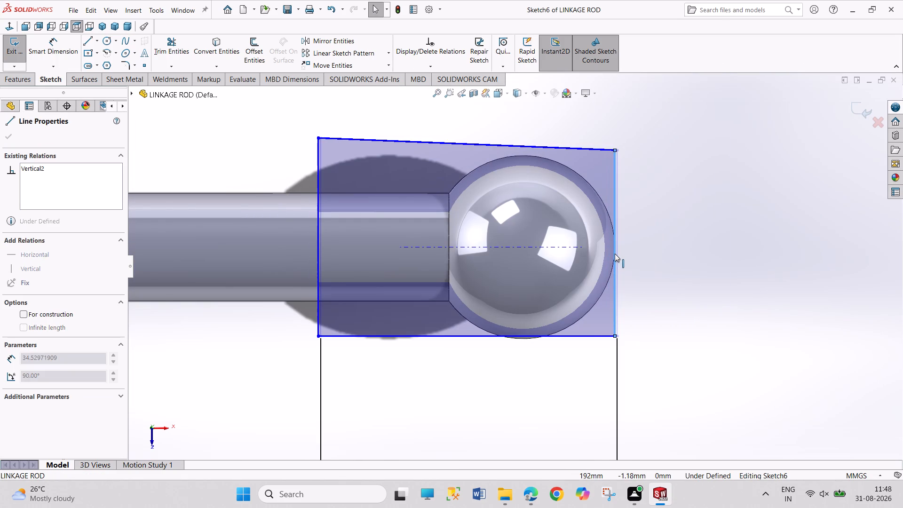
left_click(674, 314)
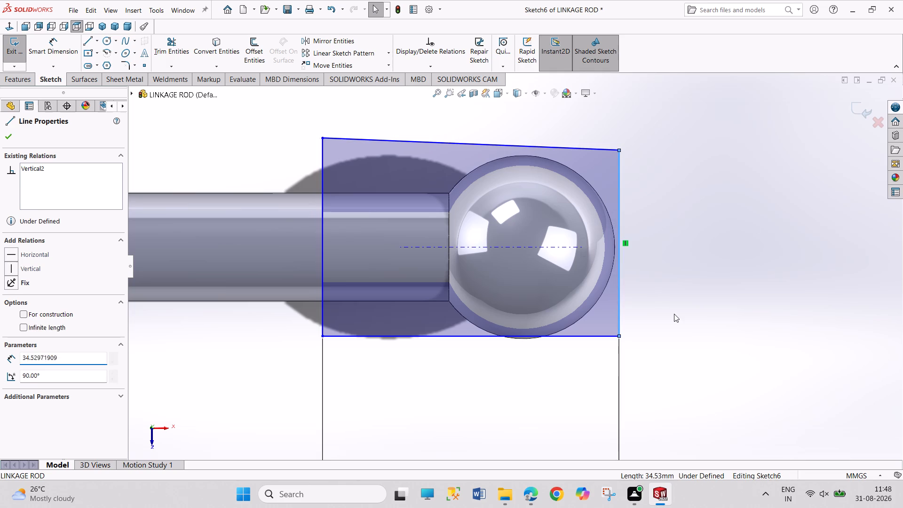
scroll(674, 329, "up", 8)
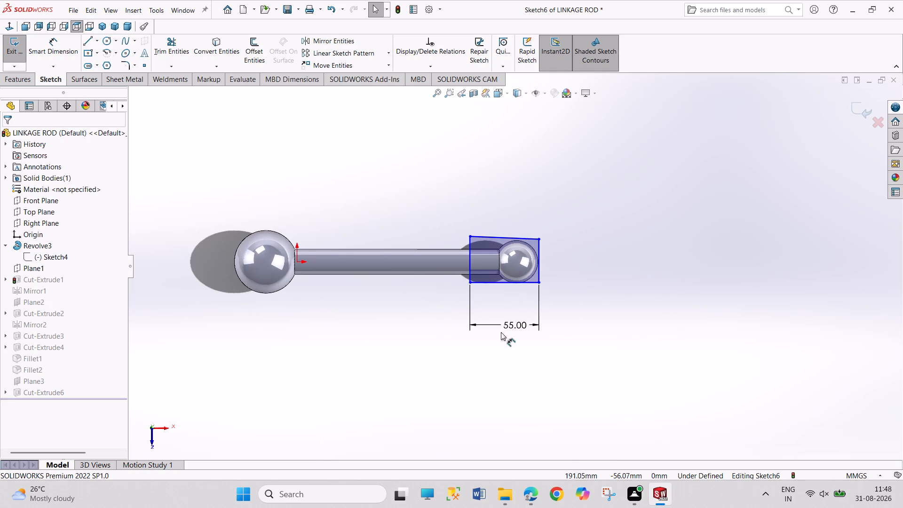
scroll(532, 283, "down", 3)
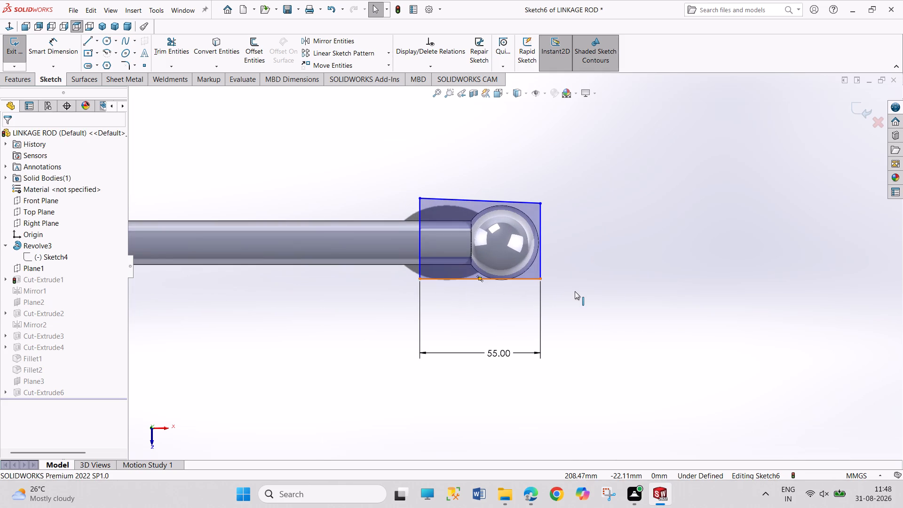
scroll(523, 235, "down", 5)
scroll(620, 251, "down", 5)
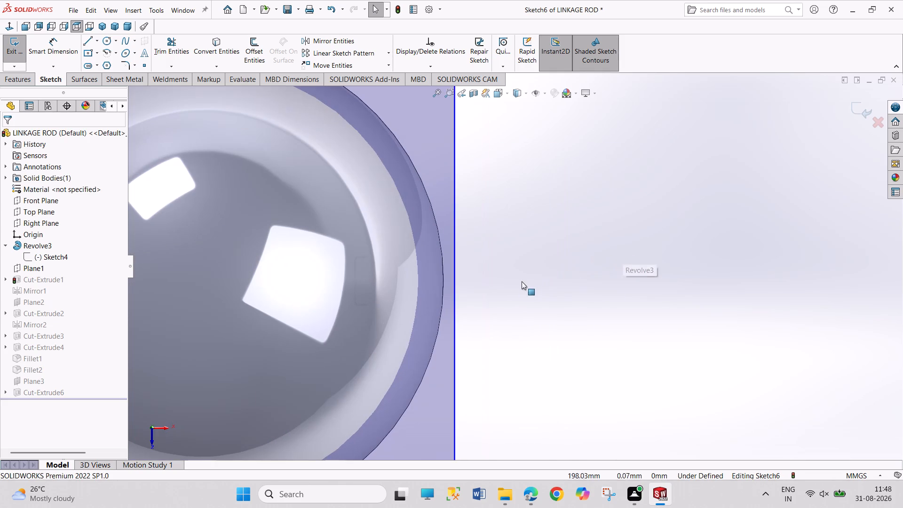
left_click_drag(455, 292, 450, 294)
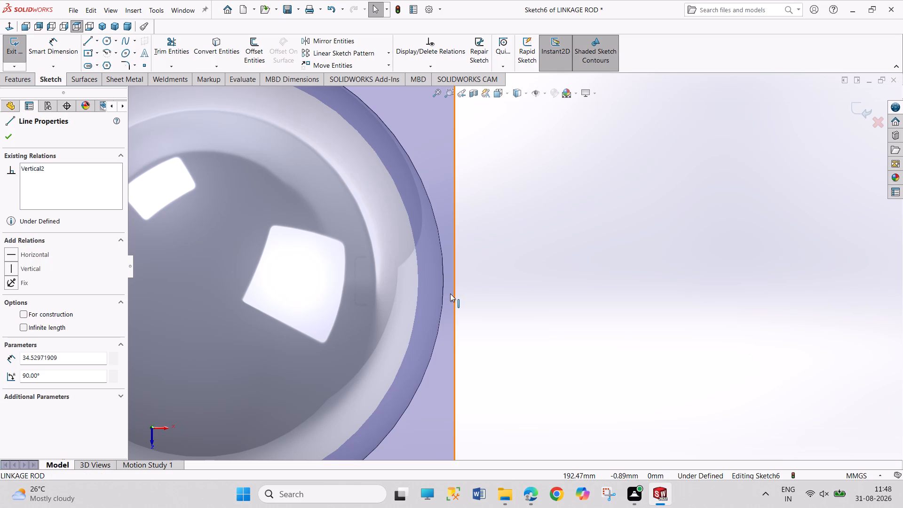
left_click_drag(450, 294, 444, 294)
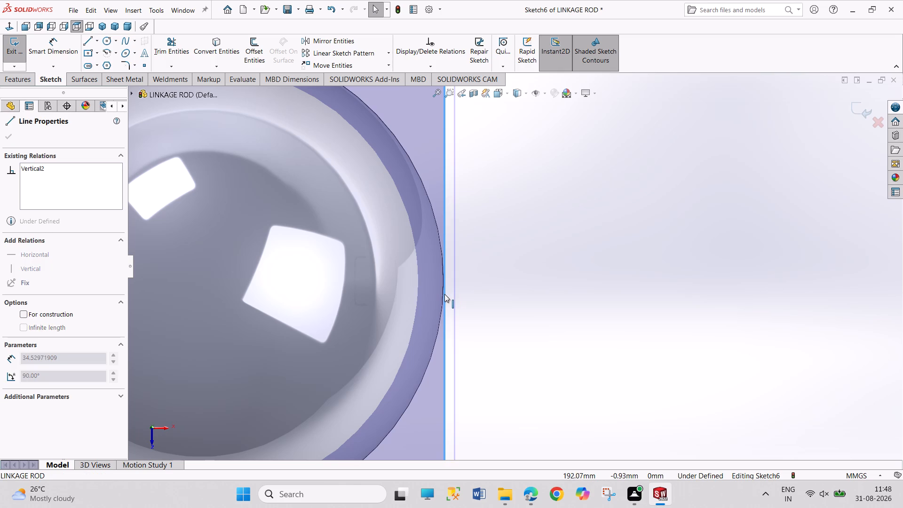
left_click_drag(444, 294, 444, 294)
left_click(497, 334)
scroll(497, 332, "up", 5)
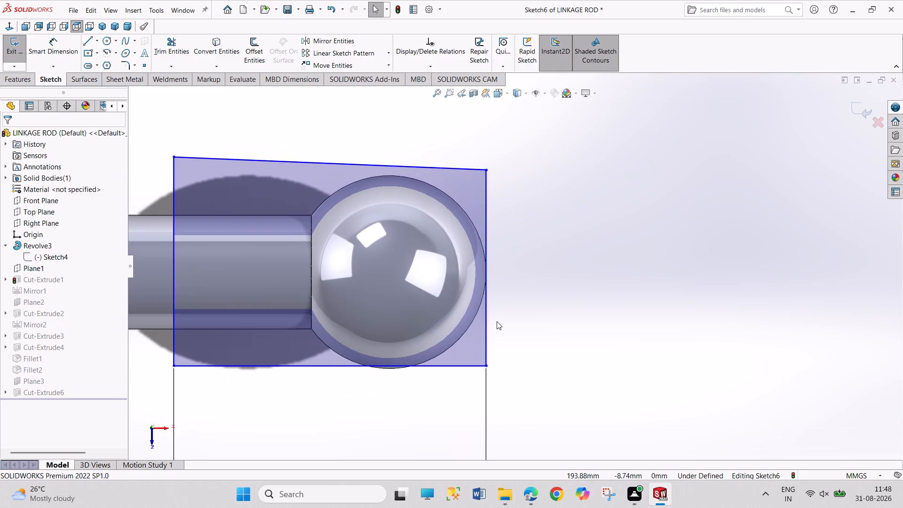
scroll(497, 321, "up", 3)
left_click(10, 47)
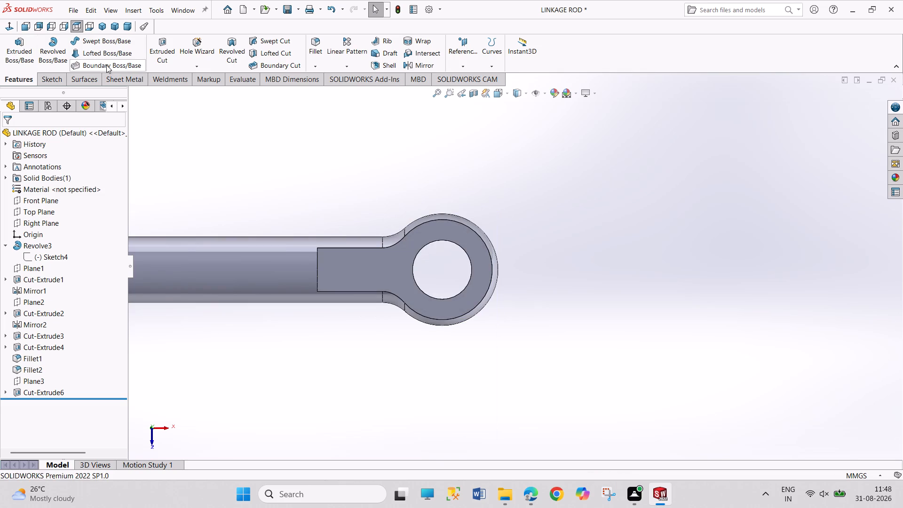
Save the LINKAGE ROD part.
left_click(182, 10)
left_click(507, 162)
key("ctrl+s")
Switch to the LINKAGE ROD drawing to check the flat's length dimension in the section view.
left_click(174, 8)
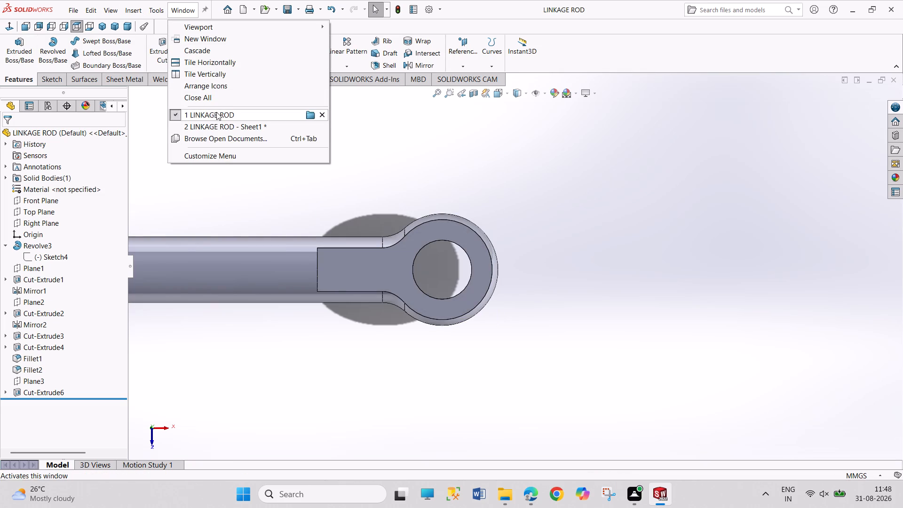
left_click(222, 126)
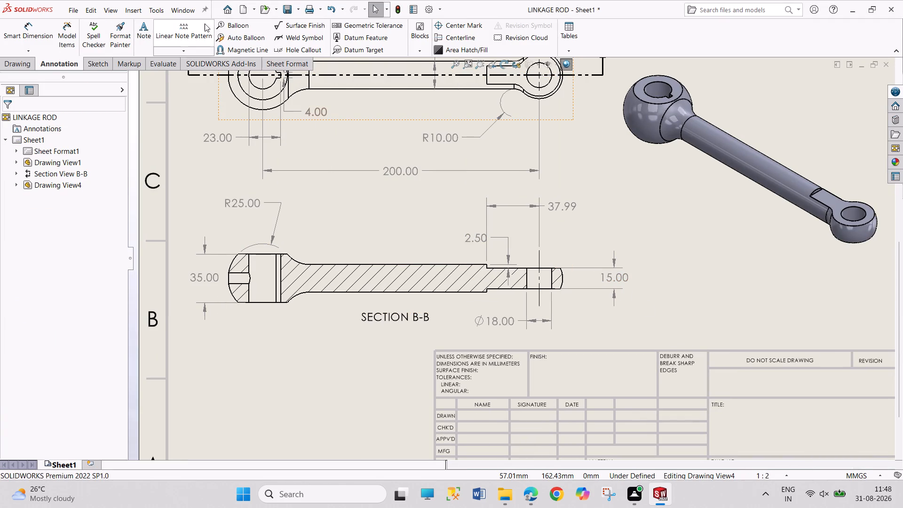
Return to the LINKAGE ROD part and reopen the sketch of Cut-Extrude1 for editing.
left_click(195, 8)
left_click(229, 104)
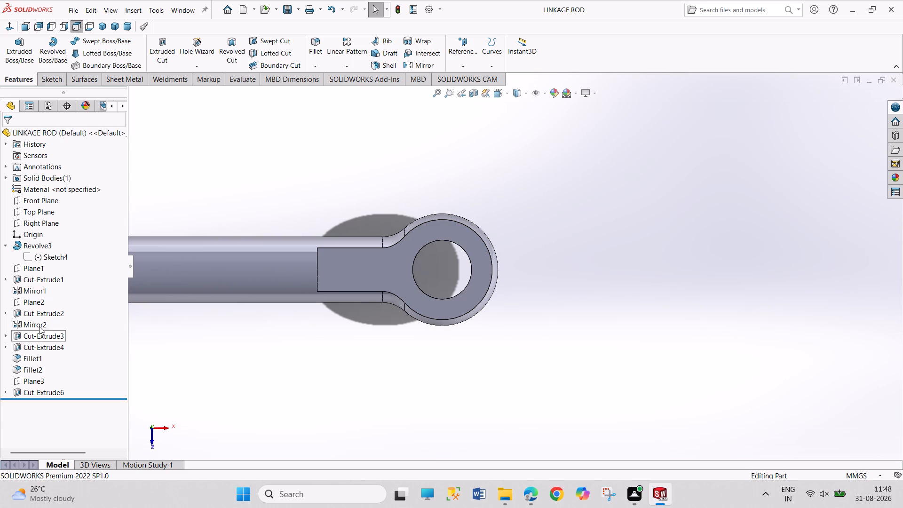
left_click(44, 278)
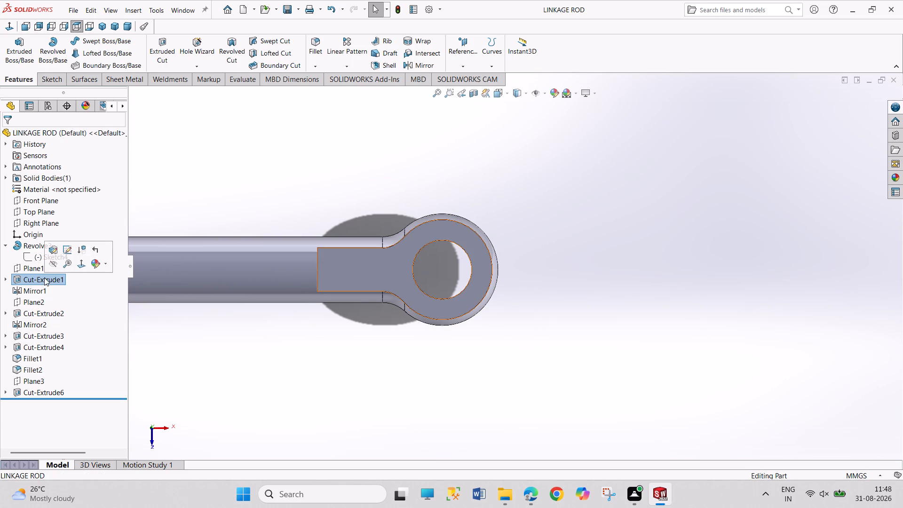
left_click(69, 250)
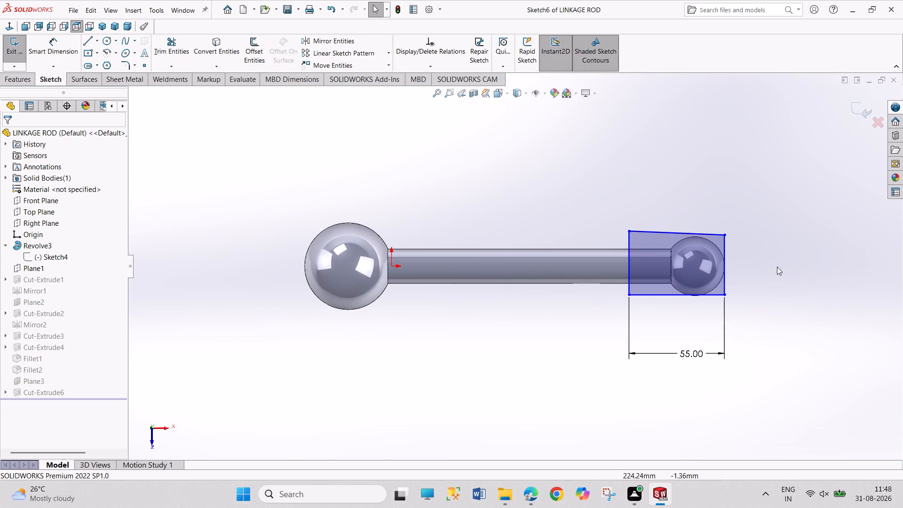
Nudge the cut profile's outer vertical edge inward by about 0.01 mm toward the small ball's outermost point, and exit the sketch.
scroll(743, 259, "down", 4)
scroll(703, 269, "down", 6)
scroll(526, 275, "down", 4)
scroll(662, 288, "down", 4)
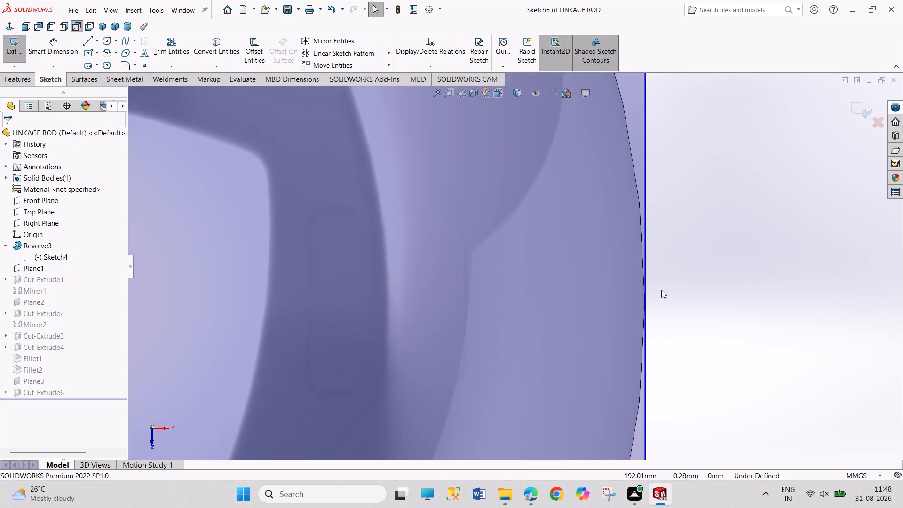
scroll(659, 290, "down", 4)
scroll(576, 288, "down", 8)
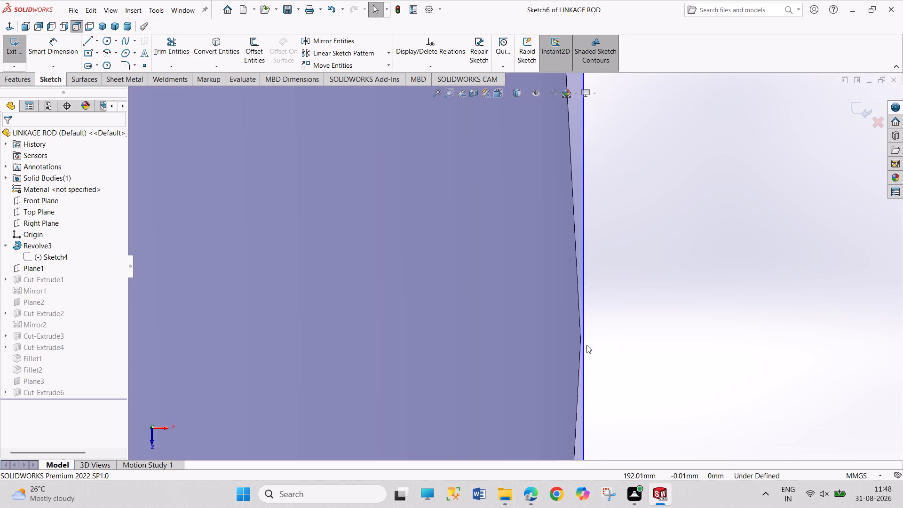
scroll(586, 340, "down", 3)
left_click_drag(570, 334, 567, 335)
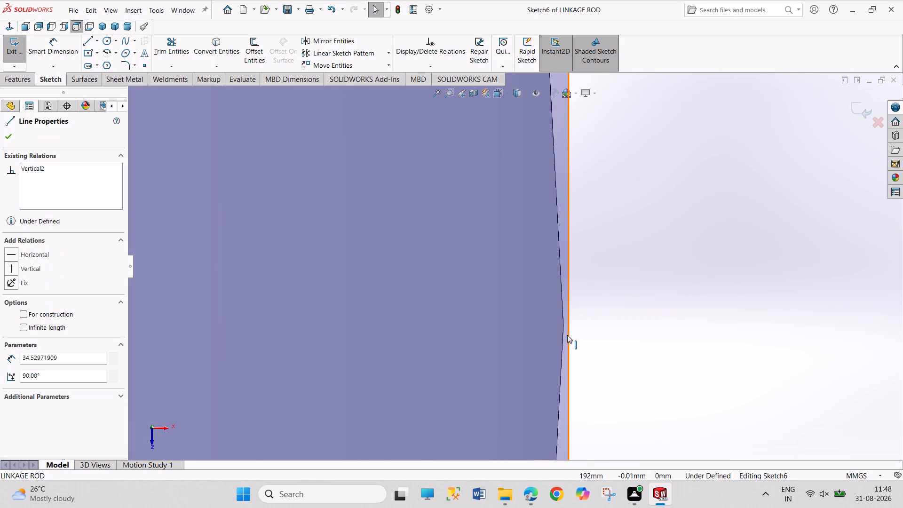
left_click_drag(567, 335, 562, 335)
left_click_drag(562, 335, 565, 336)
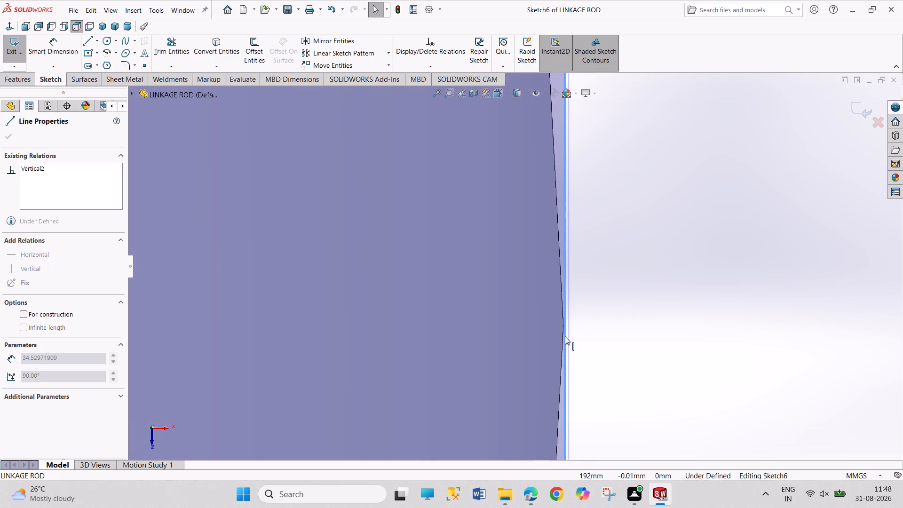
left_click_drag(565, 336, 565, 337)
left_click(11, 135)
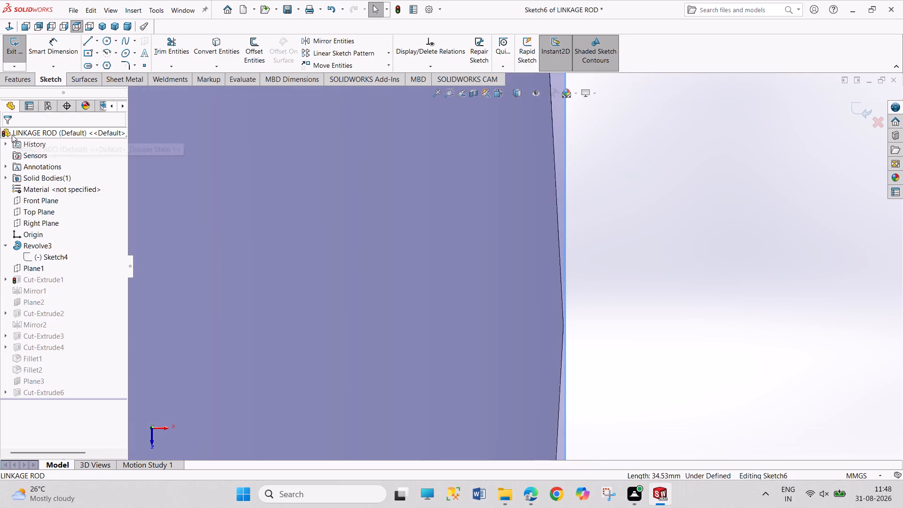
left_click(20, 48)
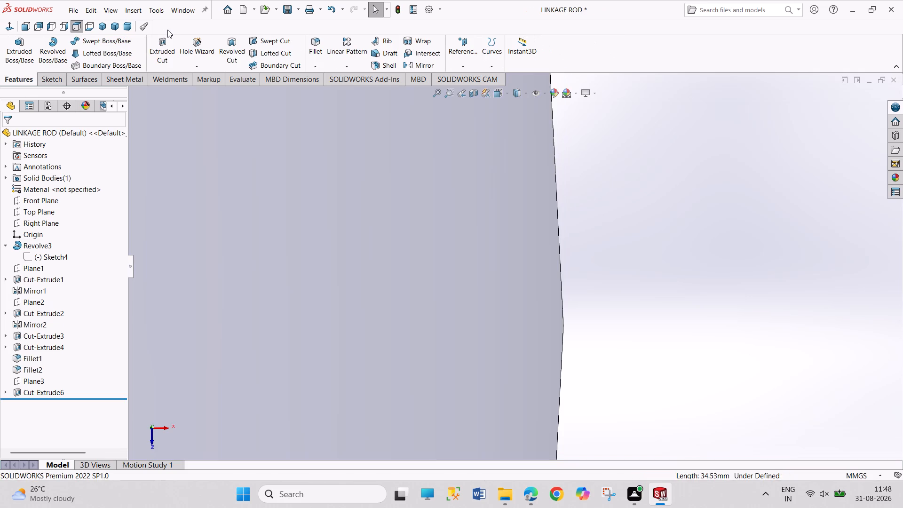
Save the LINKAGE ROD part.
key("ctrl+s")
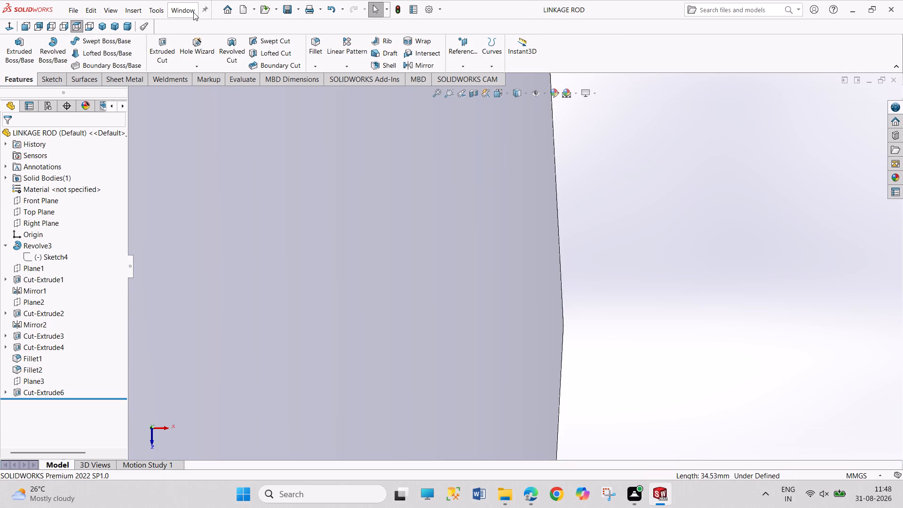
Return to the LINKAGE ROD drawing and move the 35.00 dimension farther outward from the large ball in section B-B.
left_click(193, 12)
left_click(220, 126)
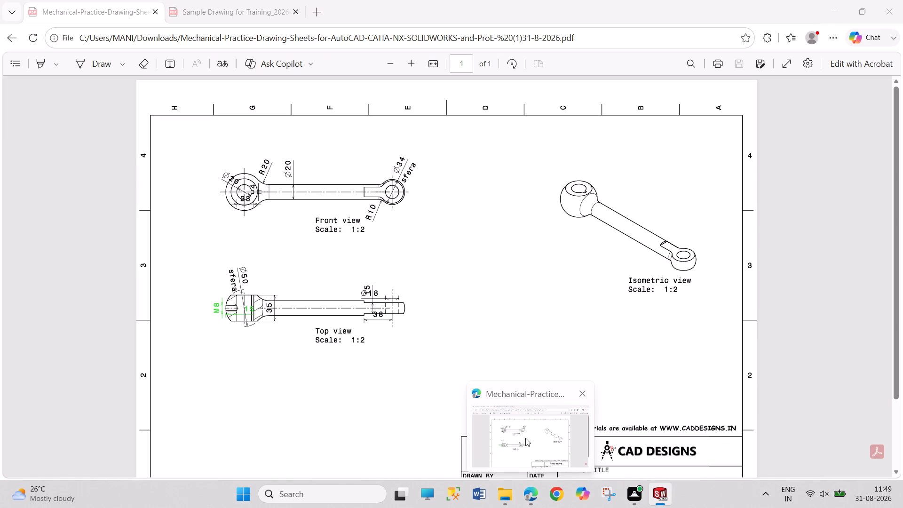
scroll(229, 283, "down", 5)
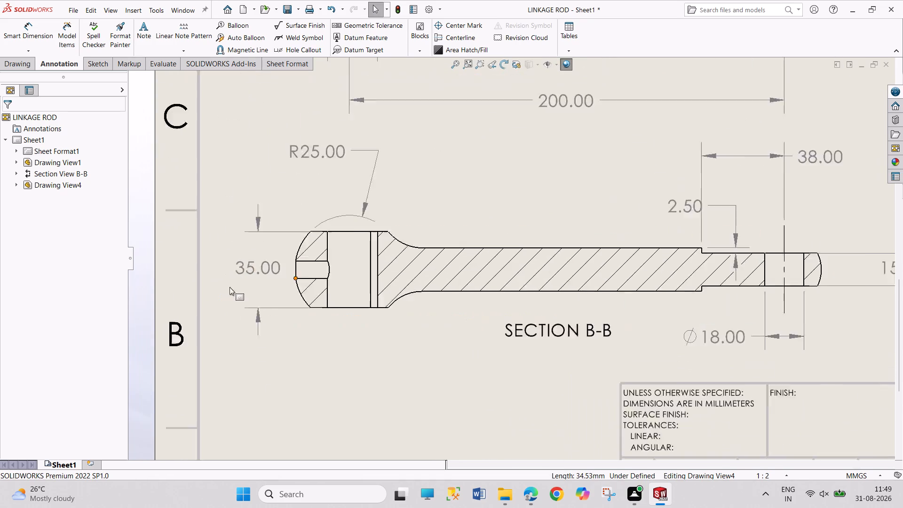
scroll(285, 274, "down", 4)
left_click_drag(296, 251, 232, 254)
Dimension the diameter of the small cross hole in the large ball in section B-B, placing it outside the ball.
left_click(18, 42)
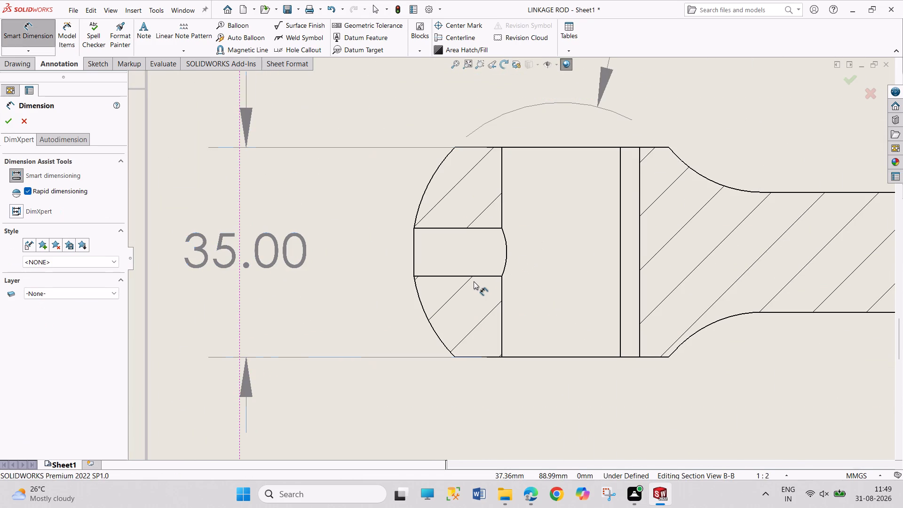
left_click_drag(474, 275, 470, 271)
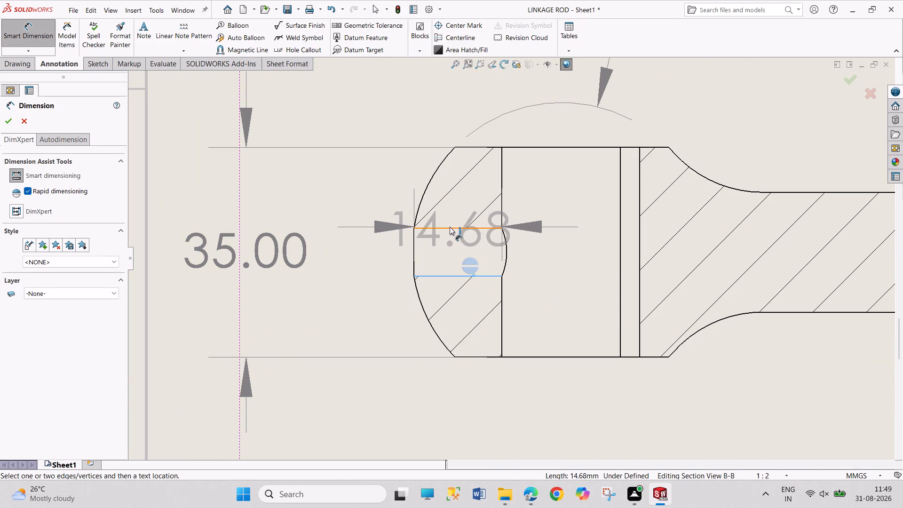
left_click(450, 227)
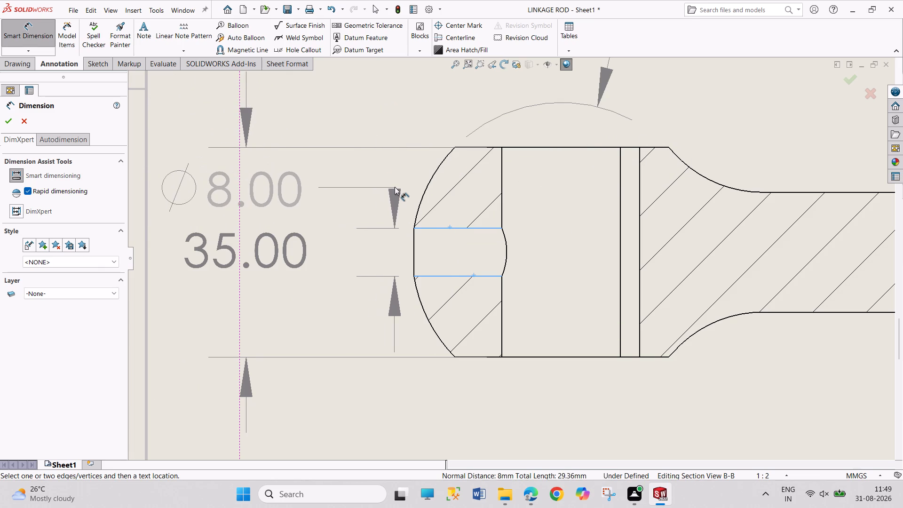
left_click(394, 186)
scroll(469, 391, "up", 3)
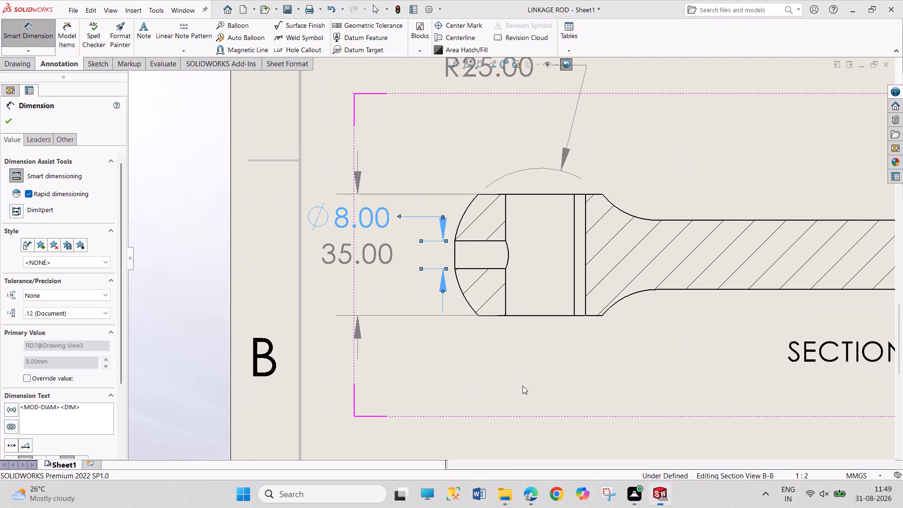
scroll(523, 386, "up", 2)
right_click(697, 357)
left_click(709, 402)
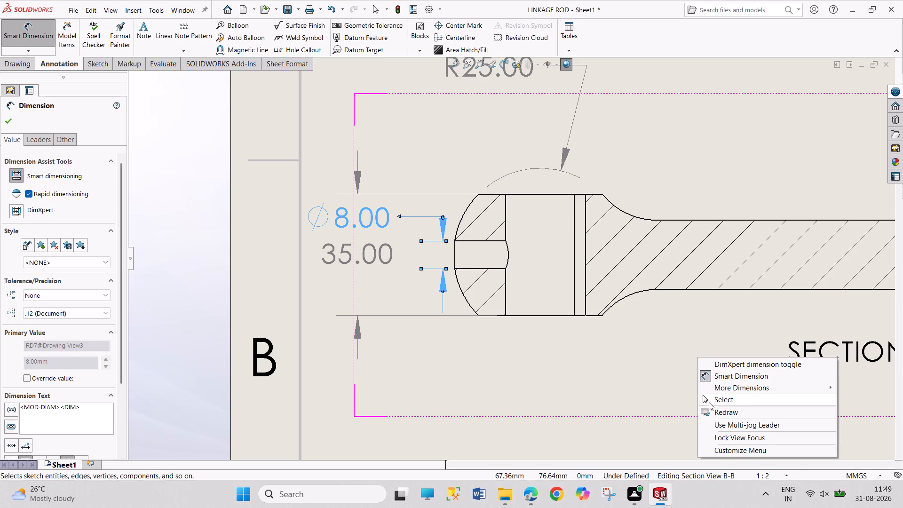
Rearrange the large ball's section dimensions, with the Ø8.00 arrows at the cross hole, its text above the ball, and R25.00 above that text.
scroll(630, 371, "up", 1)
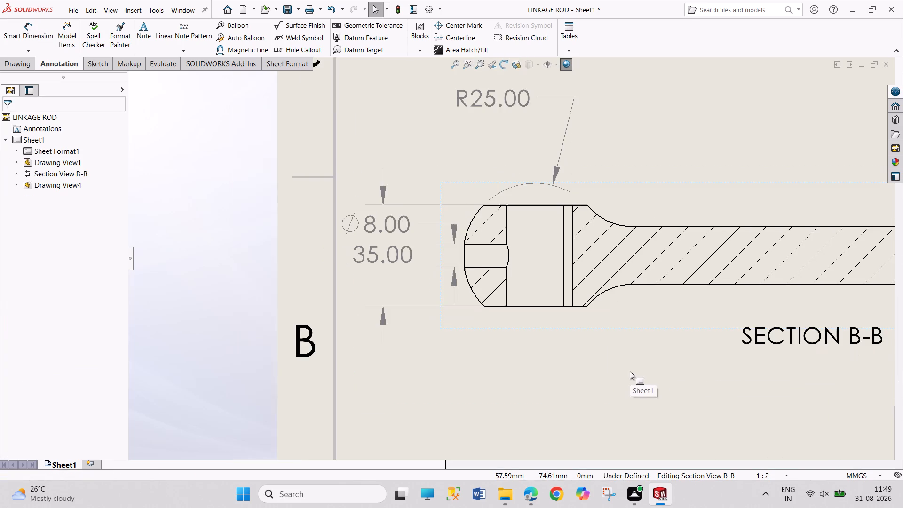
scroll(630, 371, "up", 1)
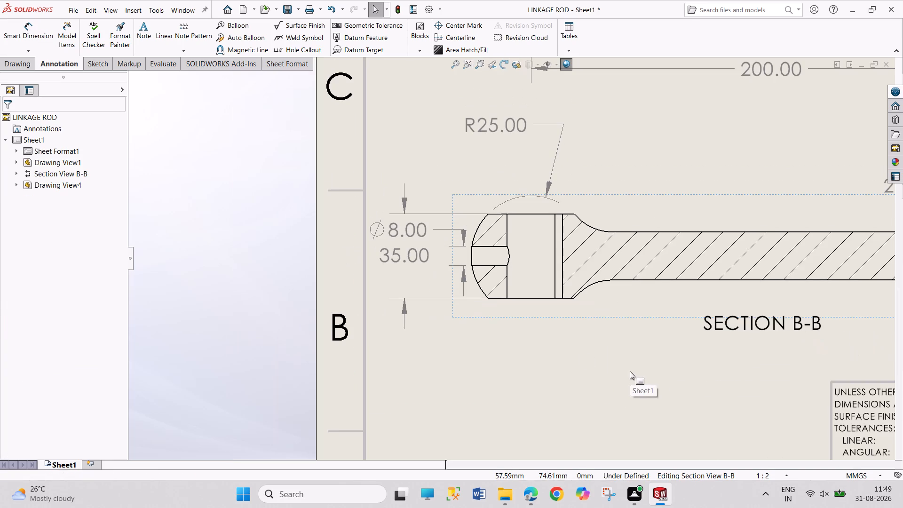
left_click_drag(400, 225, 492, 214)
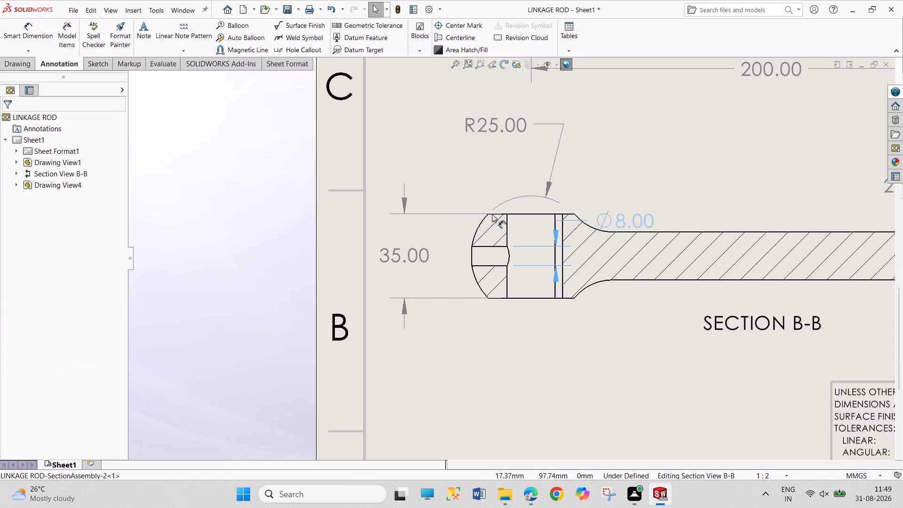
left_click_drag(492, 214, 544, 168)
left_click(586, 363)
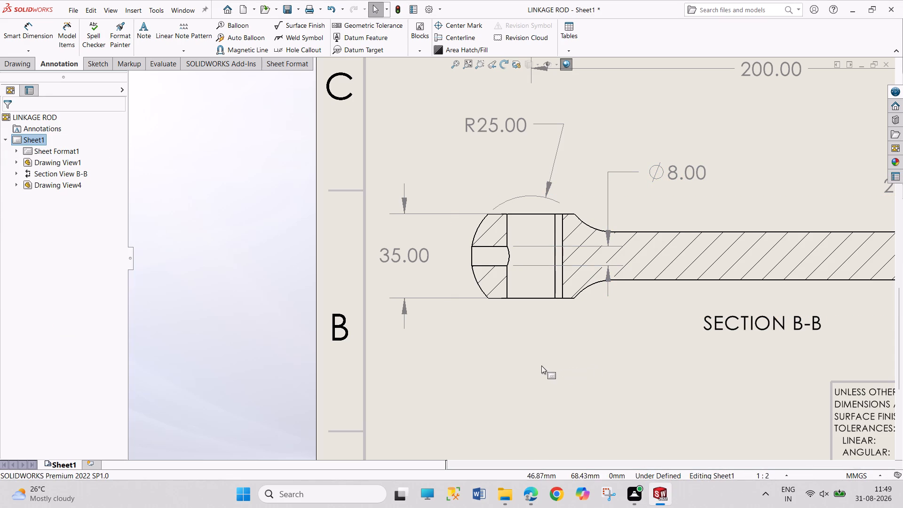
left_click_drag(499, 124, 423, 133)
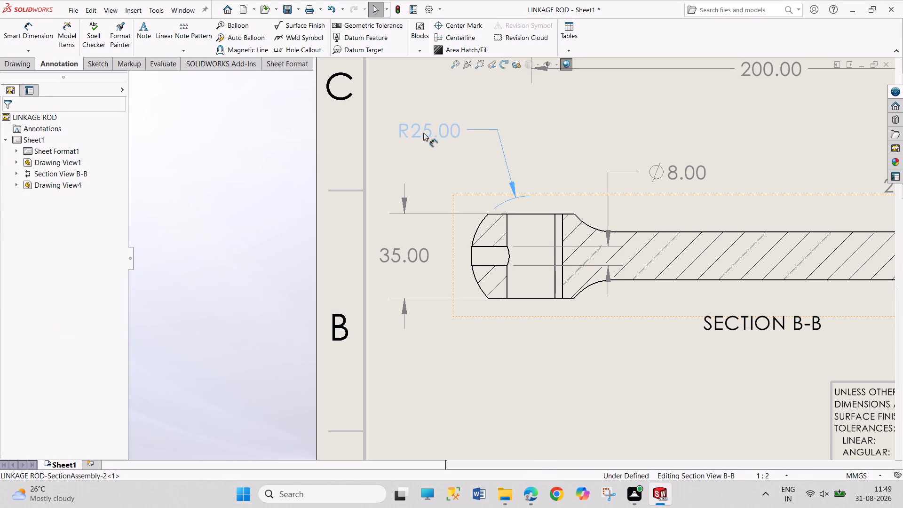
left_click_drag(423, 133, 407, 136)
left_click_drag(682, 165, 608, 162)
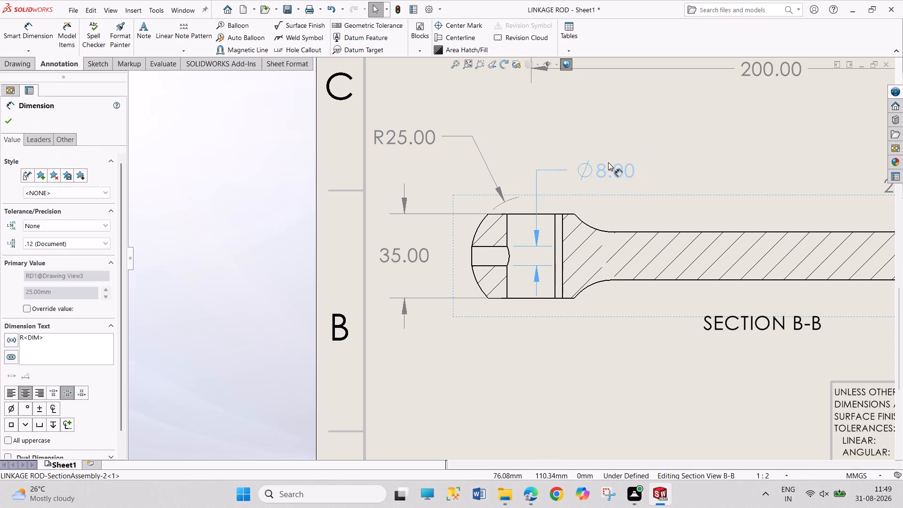
left_click_drag(608, 162, 586, 145)
left_click(562, 360)
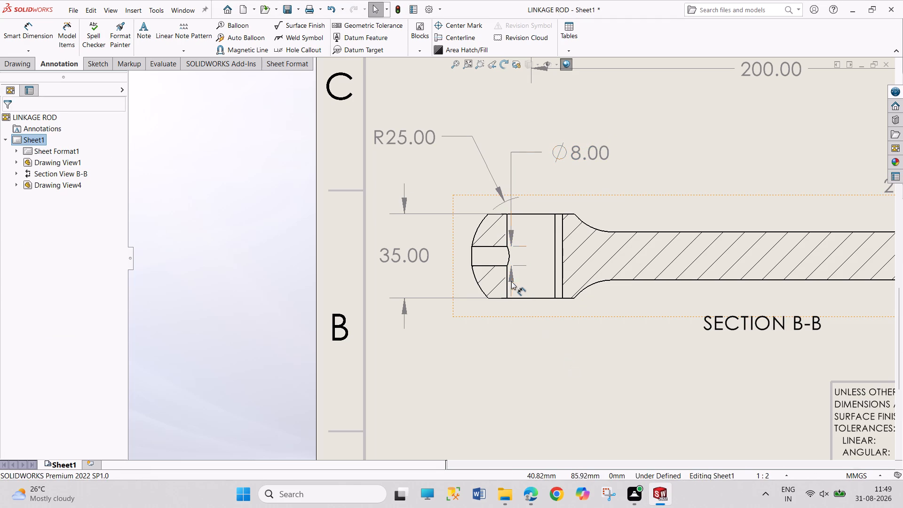
left_click_drag(513, 277, 498, 272)
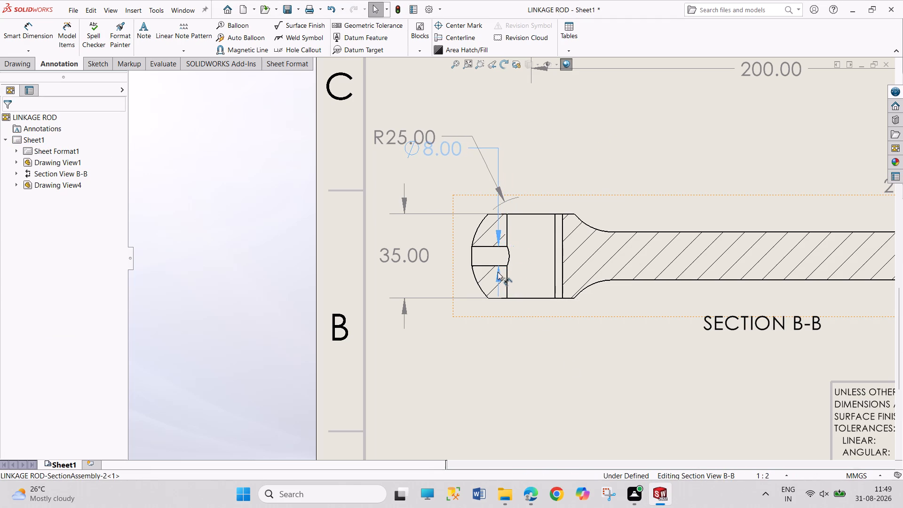
left_click_drag(498, 272, 495, 271)
left_click_drag(420, 135, 431, 119)
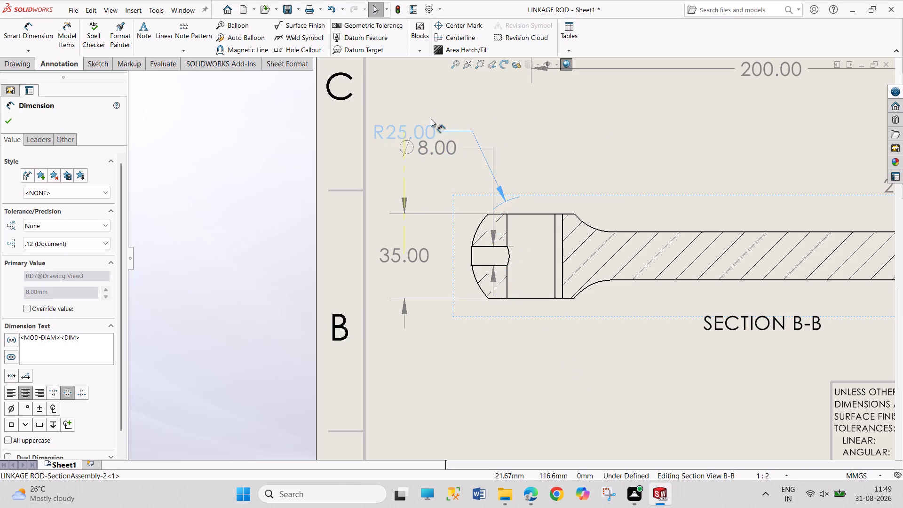
left_click_drag(431, 119, 474, 111)
left_click(636, 148)
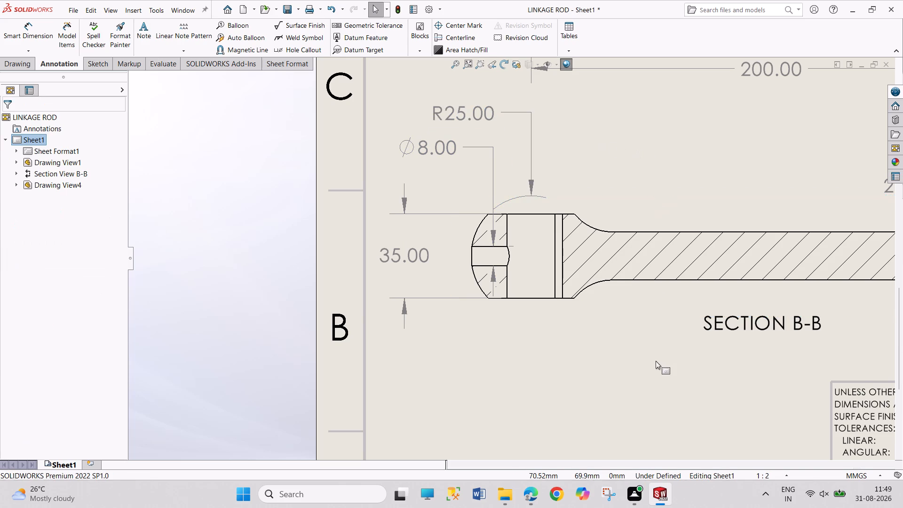
Save the drawing in the FUJI folder under the name LINKAGE ROD SHEET.
scroll(654, 361, "up", 7)
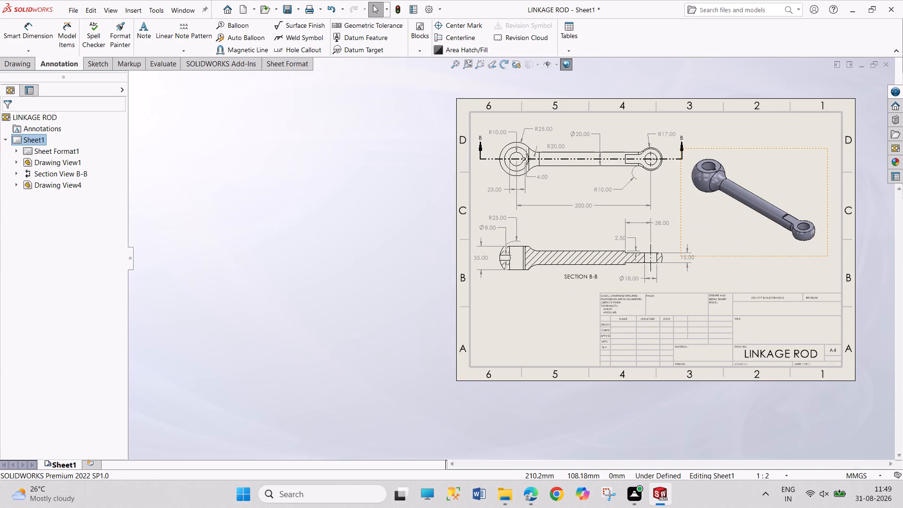
scroll(738, 235, "down", 2)
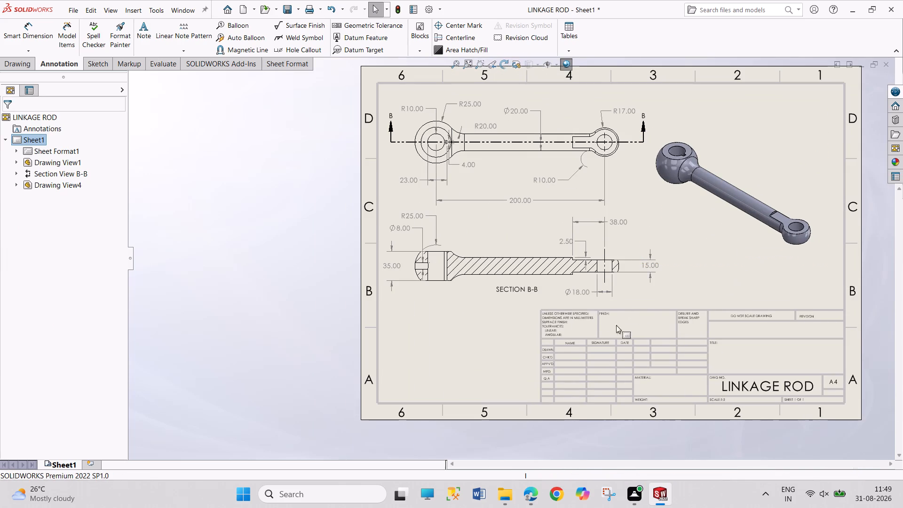
key("ctrl+s")
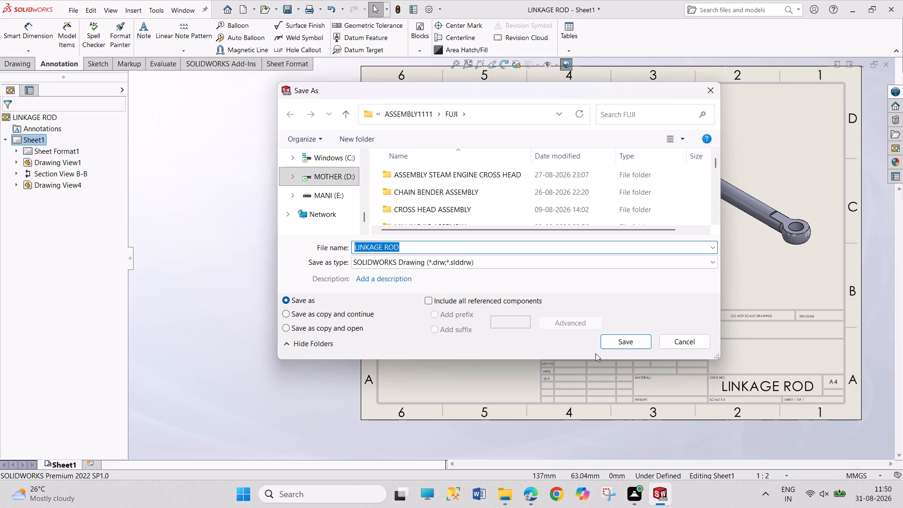
left_click(414, 246)
key("space")
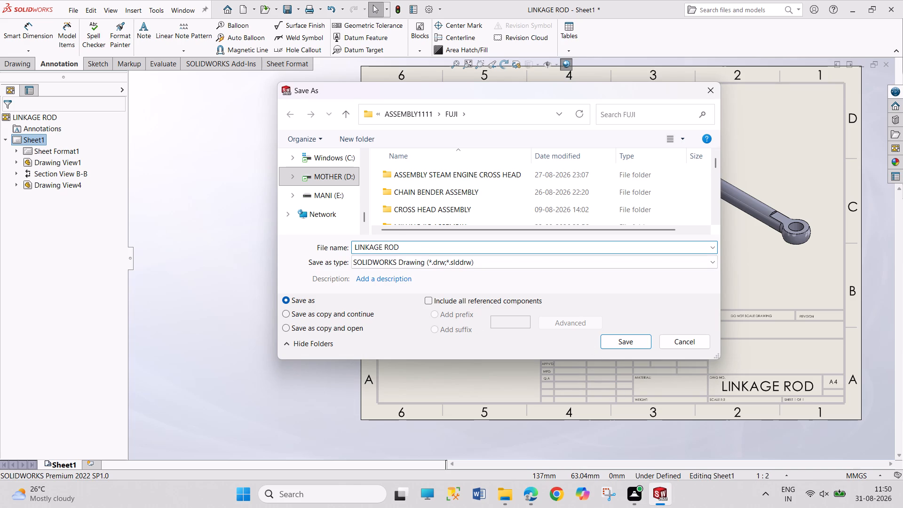
type("SHEET")
key("Return")
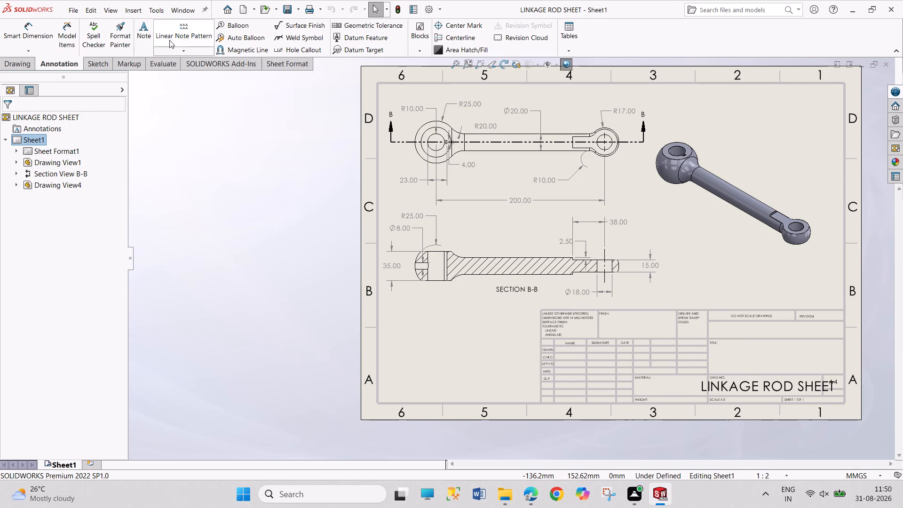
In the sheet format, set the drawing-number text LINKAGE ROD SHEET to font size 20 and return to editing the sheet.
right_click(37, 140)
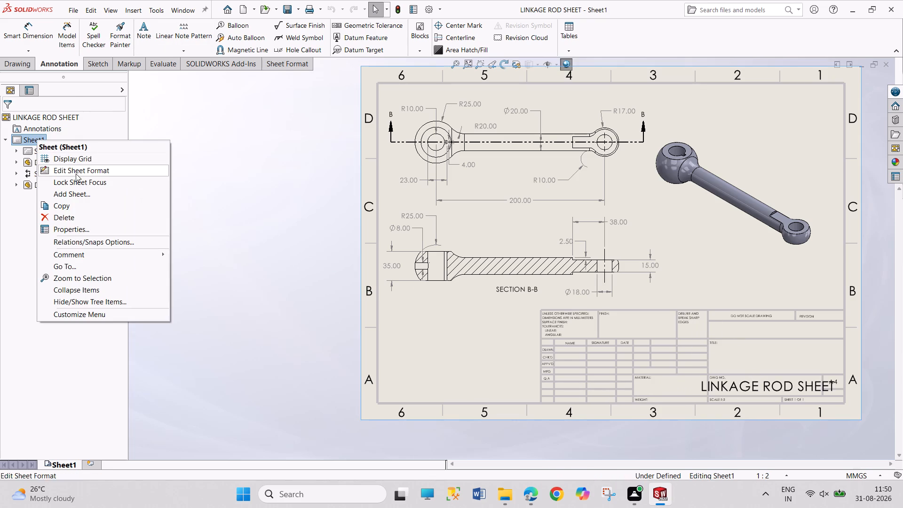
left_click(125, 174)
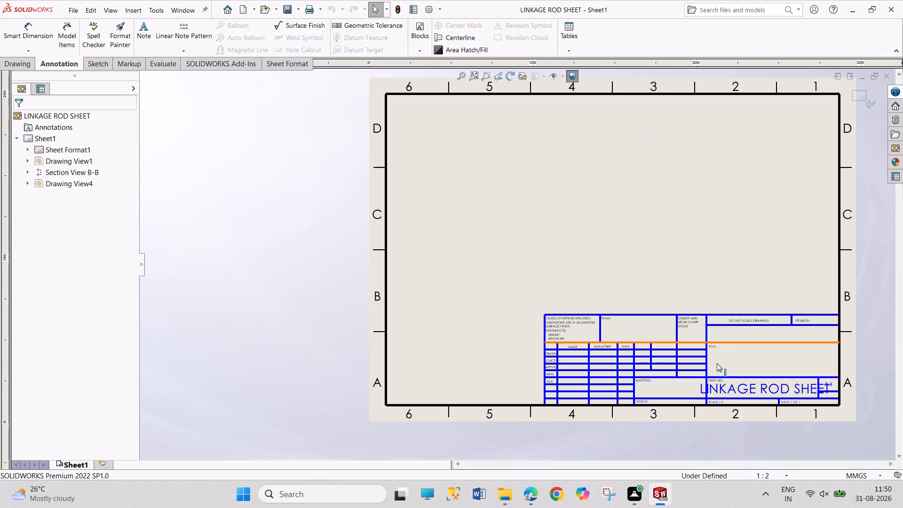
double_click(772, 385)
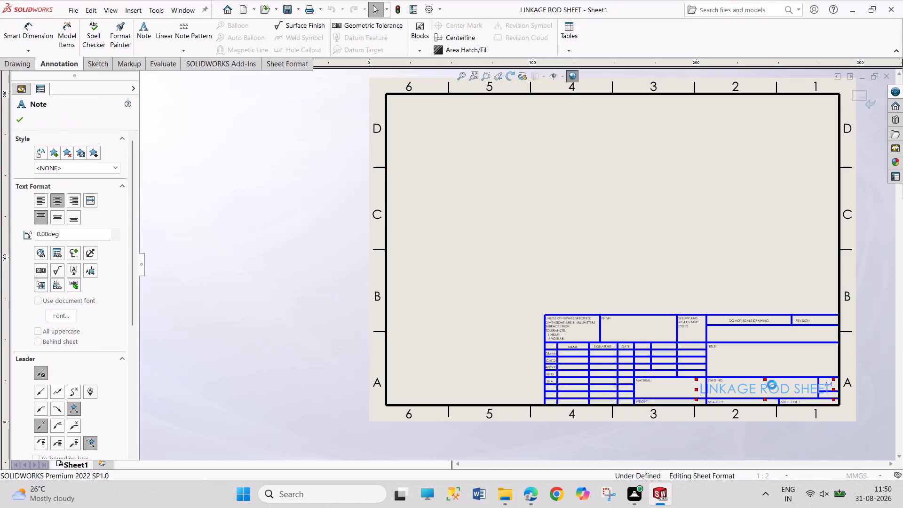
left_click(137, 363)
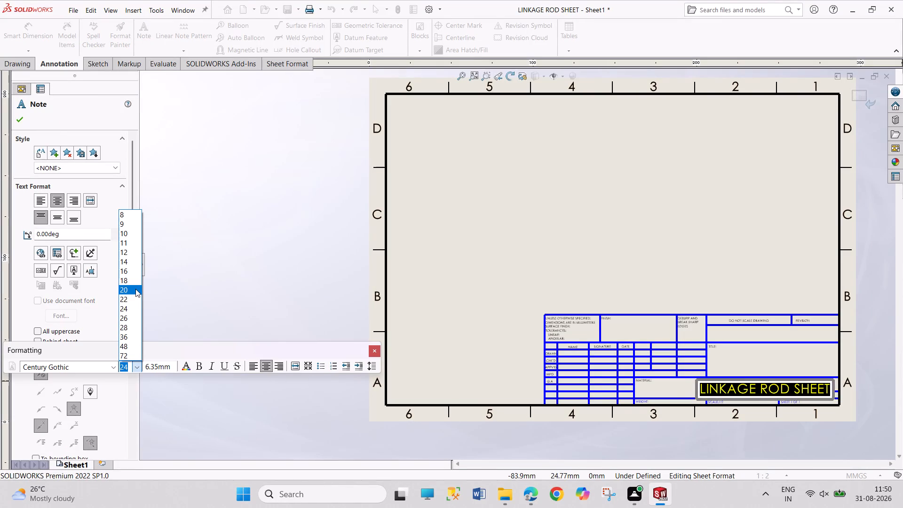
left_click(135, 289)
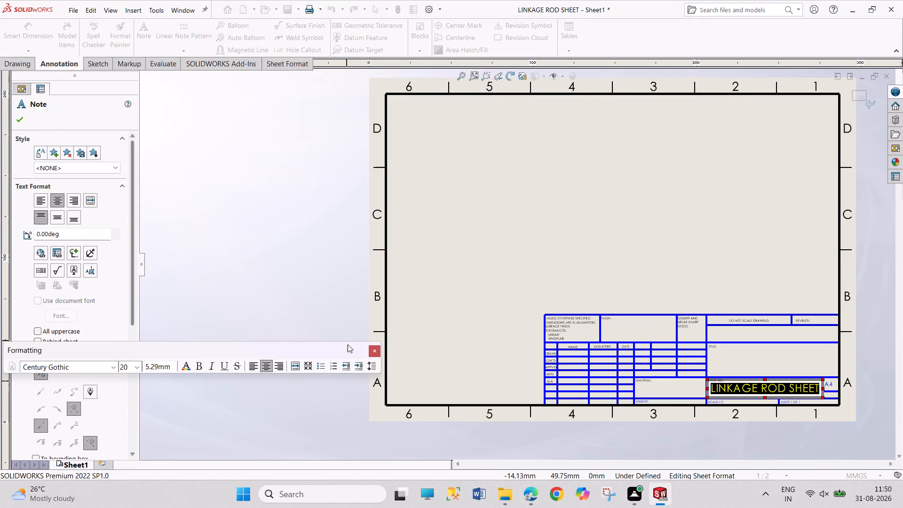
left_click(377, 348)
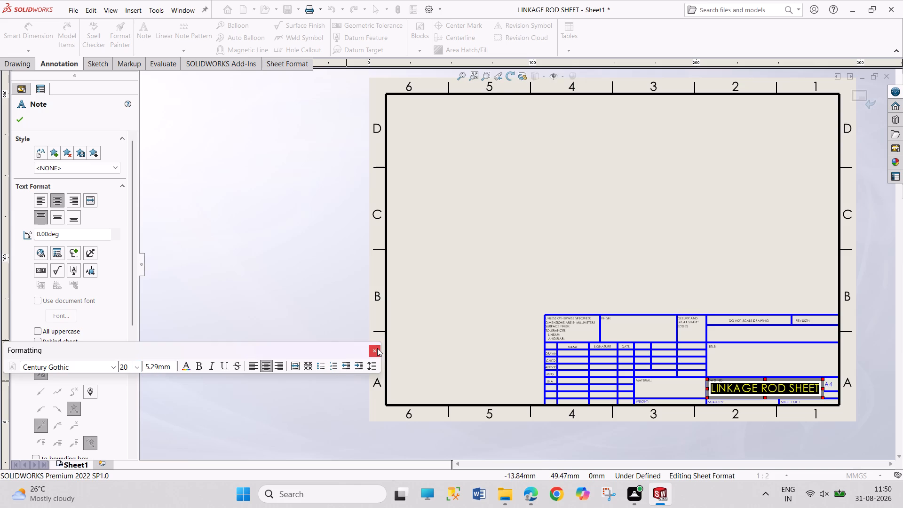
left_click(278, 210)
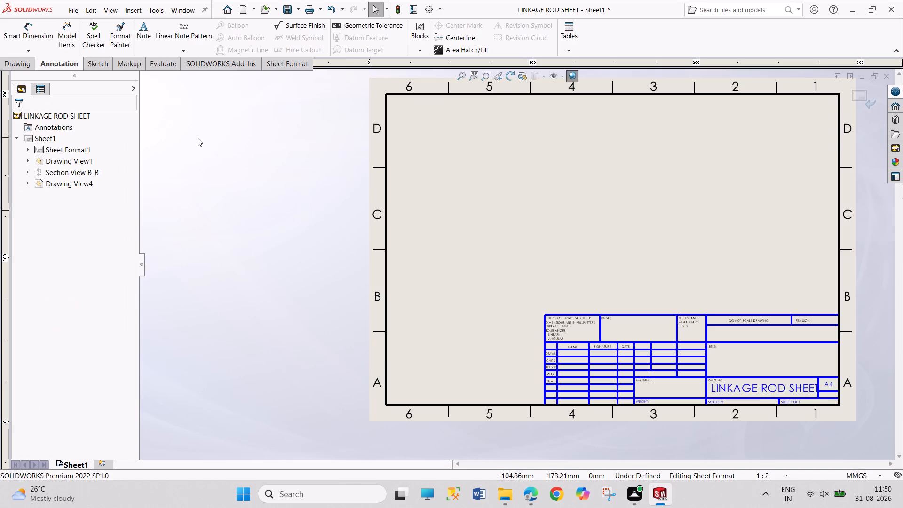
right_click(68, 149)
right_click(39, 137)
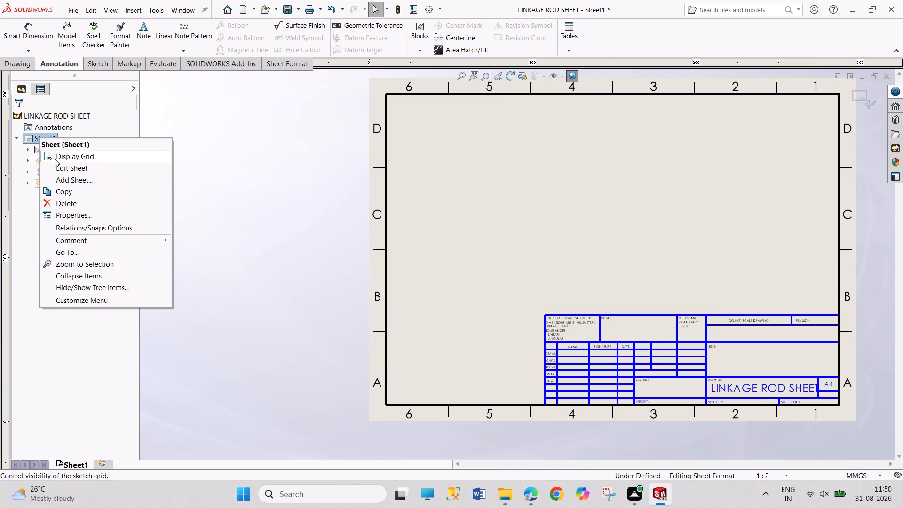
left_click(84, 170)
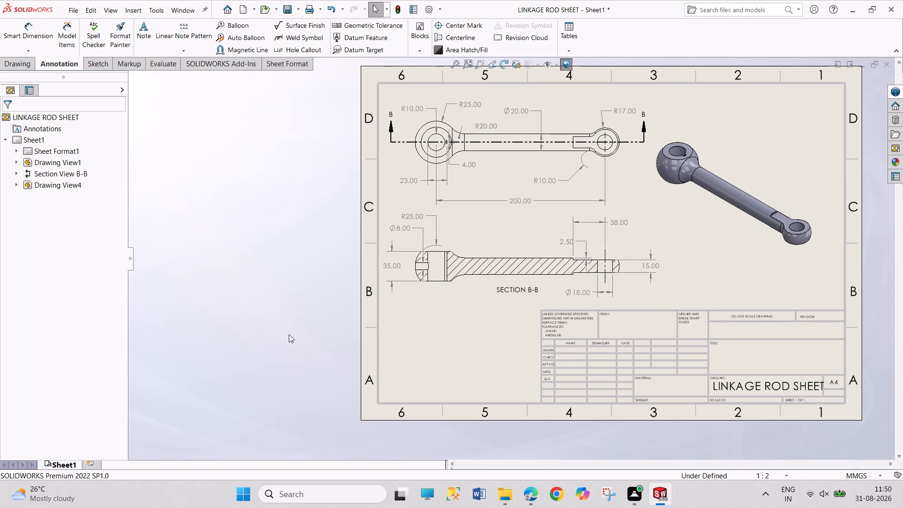
Reopen the sheet format and set the drawing-number text LINKAGE ROD SHEET to font size 18.
right_click(39, 138)
left_click(71, 172)
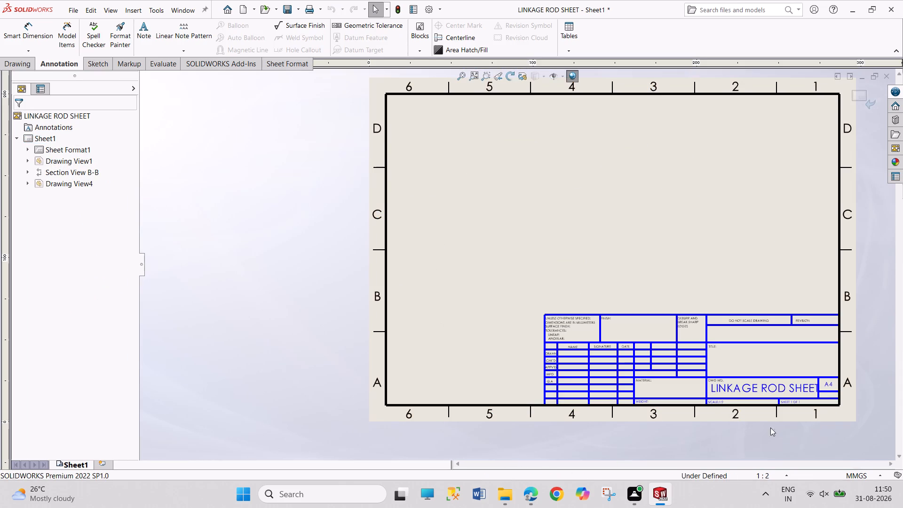
double_click(765, 383)
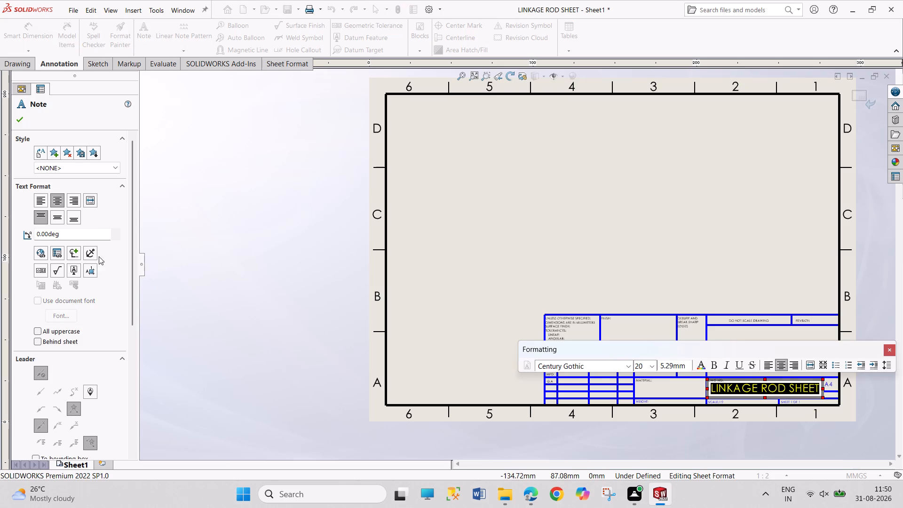
left_click(656, 365)
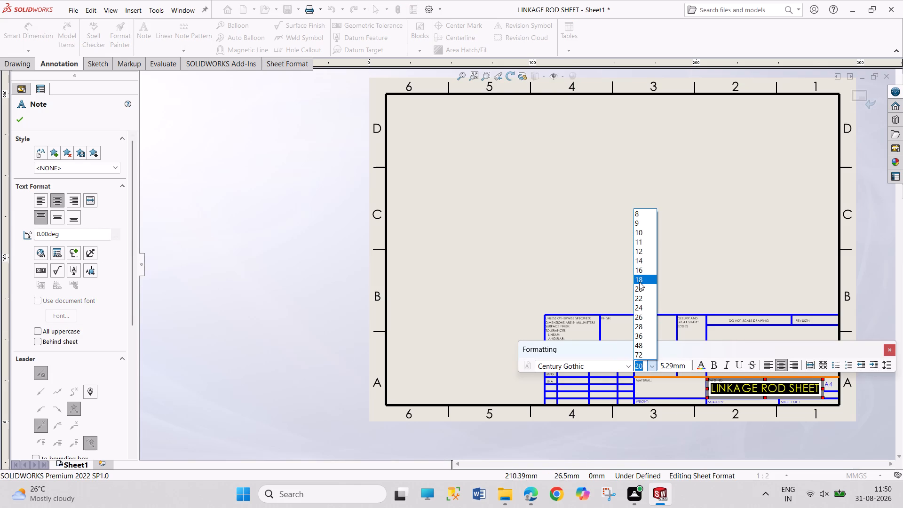
left_click(639, 282)
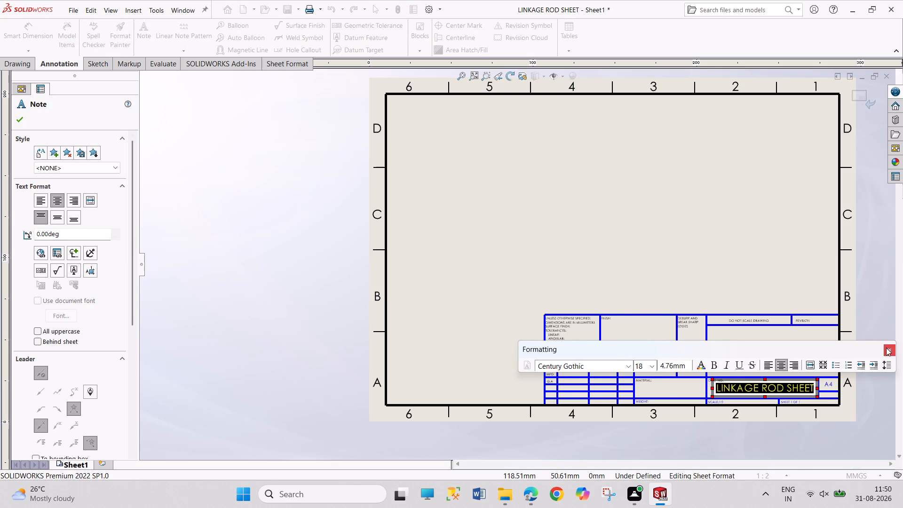
left_click(890, 346)
left_click(276, 248)
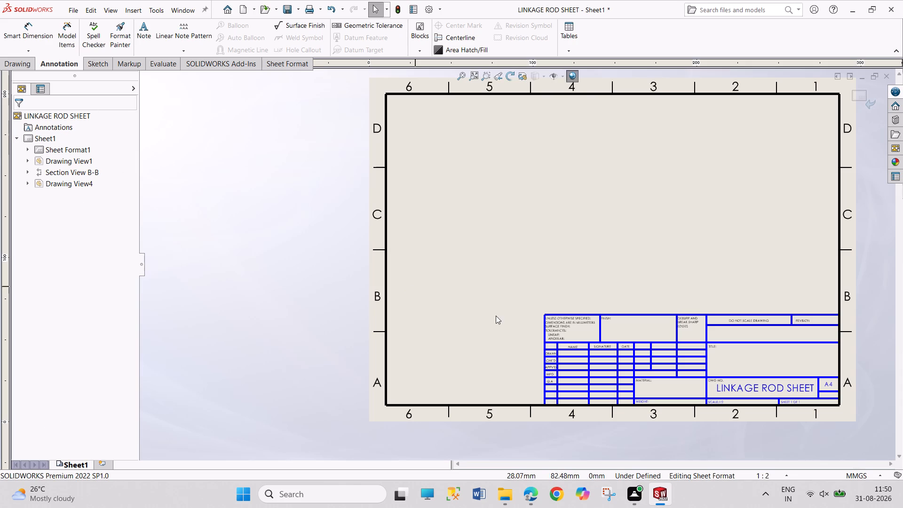
Fill in the title block's TITLE field with LINKAGE ROD.
scroll(664, 310, "down", 4)
scroll(692, 358, "down", 4)
double_click(813, 369)
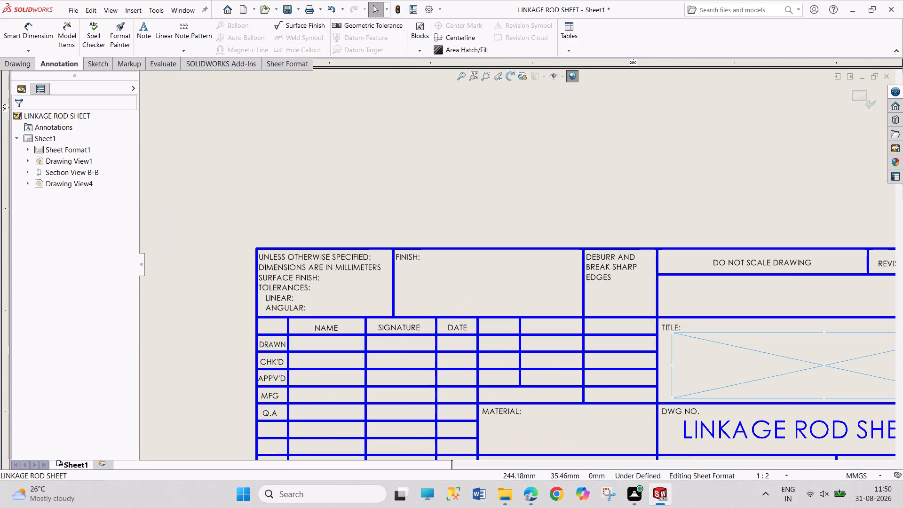
type("LINKA")
type("GE")
key("r")
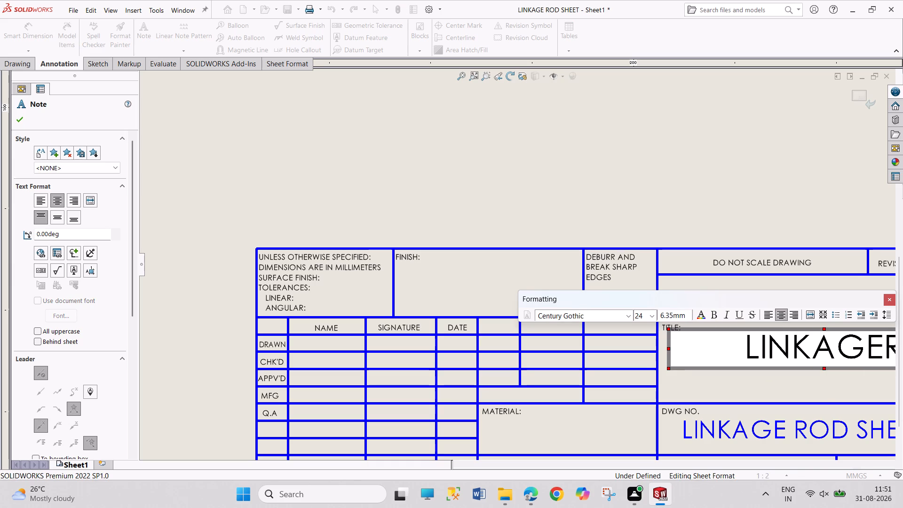
type("OD")
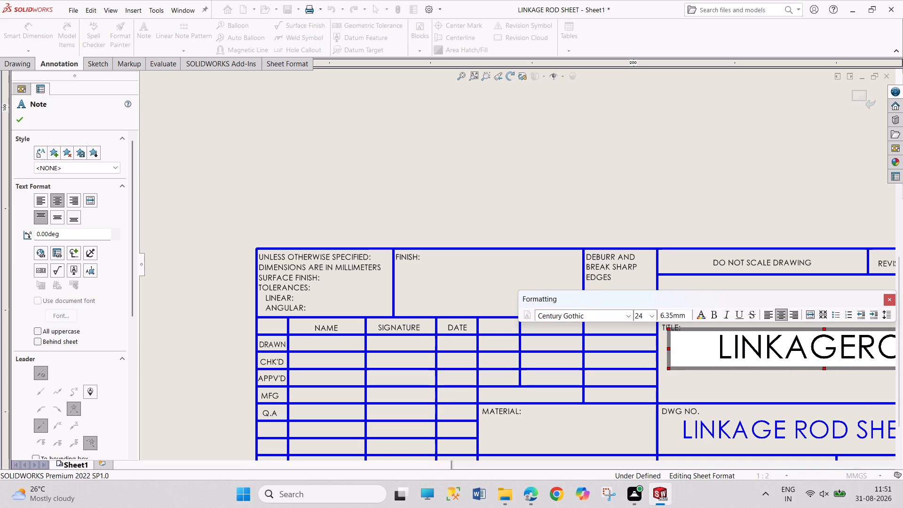
left_click(851, 344)
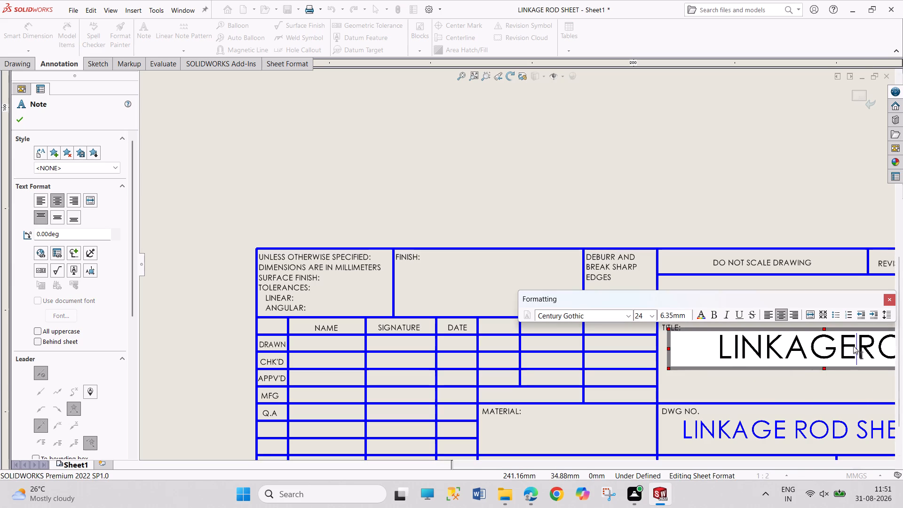
key("space")
scroll(831, 397, "up", 4)
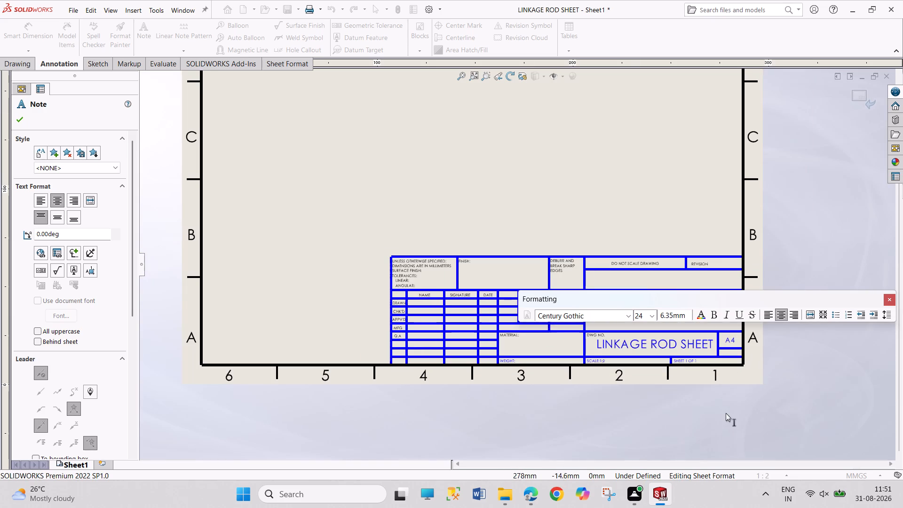
left_click(726, 413)
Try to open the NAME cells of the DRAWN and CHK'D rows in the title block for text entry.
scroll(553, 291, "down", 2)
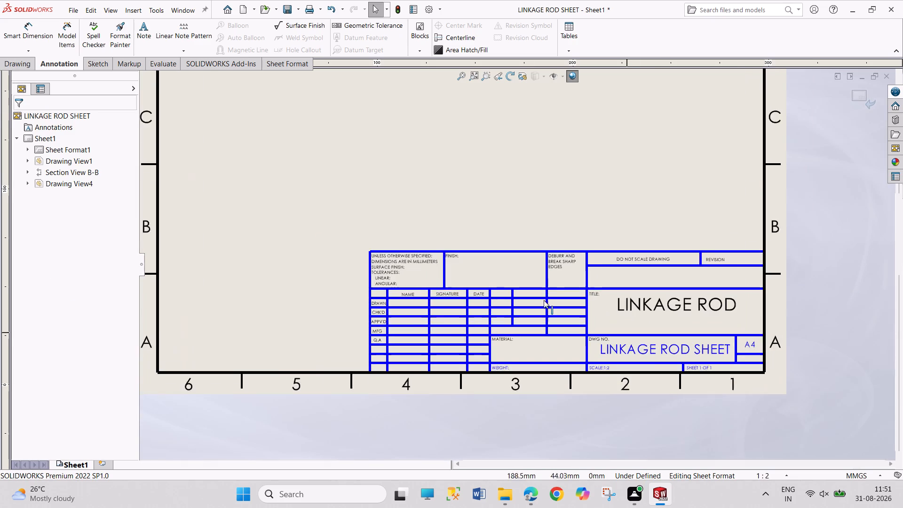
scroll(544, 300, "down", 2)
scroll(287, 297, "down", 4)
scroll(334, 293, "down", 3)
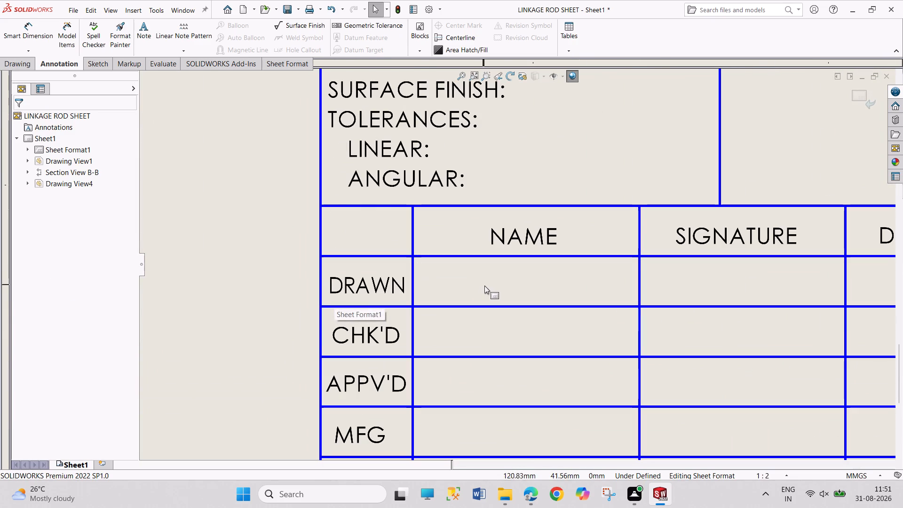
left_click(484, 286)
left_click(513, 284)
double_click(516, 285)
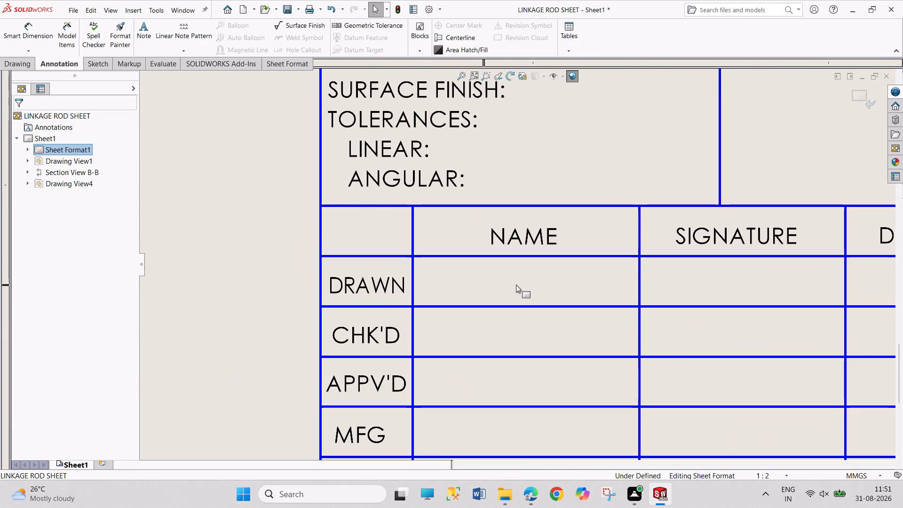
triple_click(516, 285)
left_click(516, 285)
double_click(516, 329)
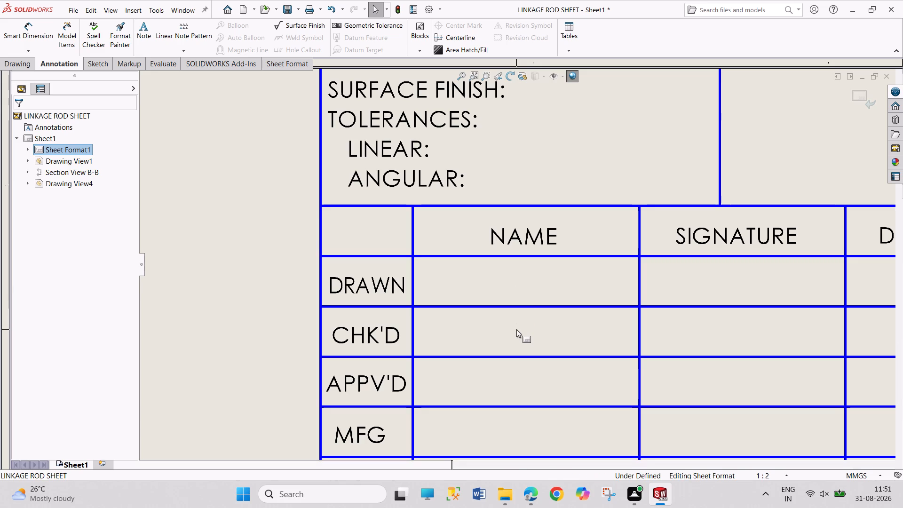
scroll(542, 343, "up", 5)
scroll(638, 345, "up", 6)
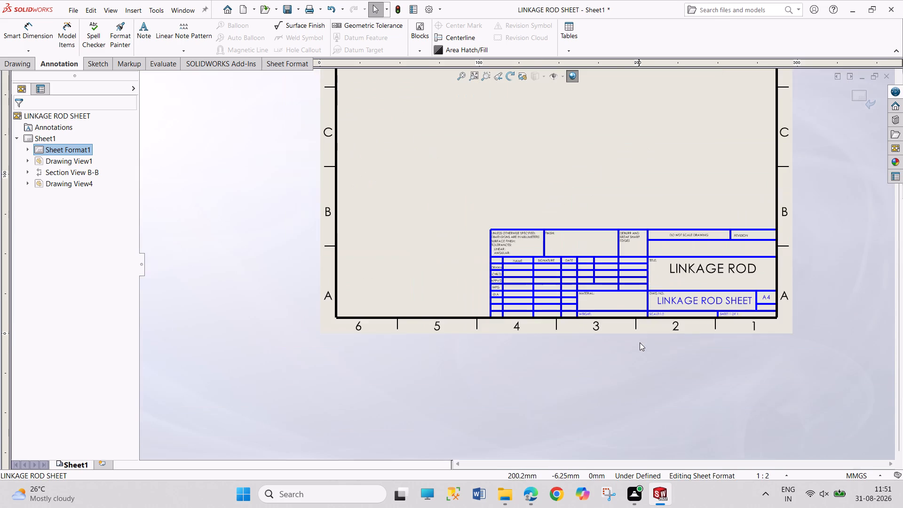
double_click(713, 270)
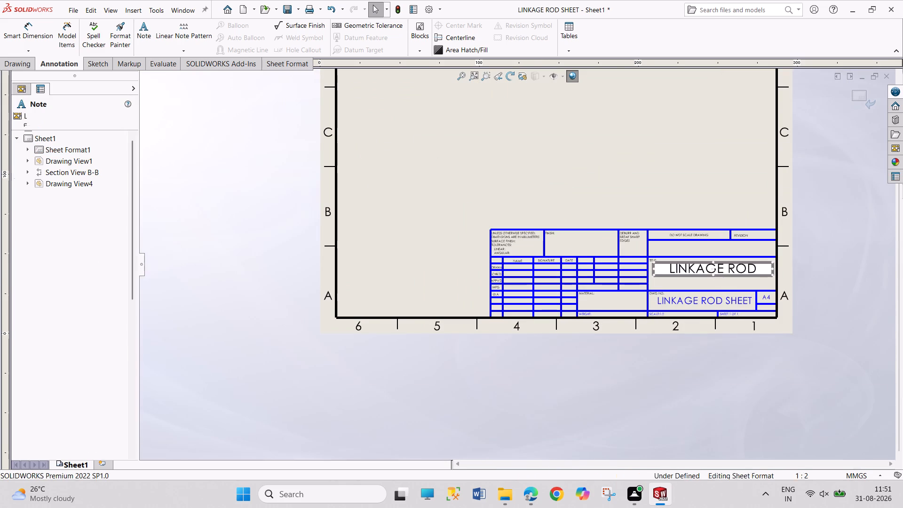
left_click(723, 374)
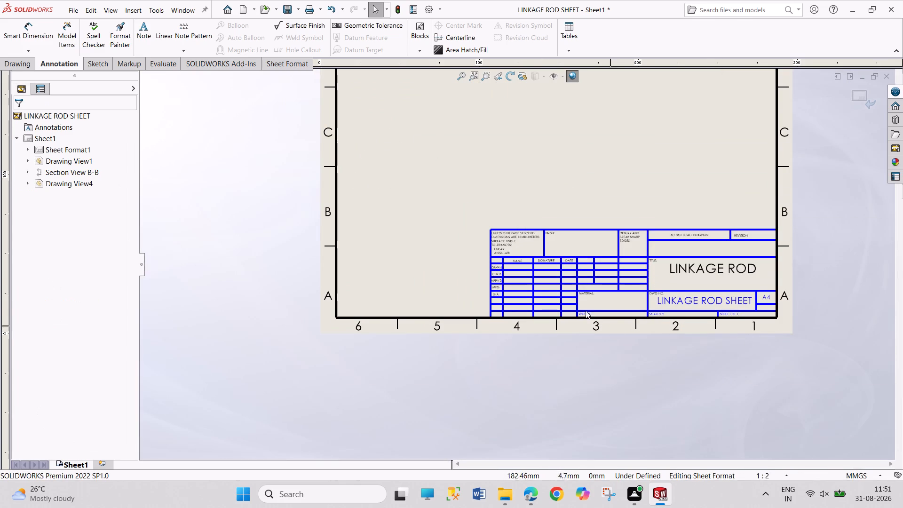
Fill in the NAME cell of the title block's DRAWN row with the drafter's name.
scroll(526, 269, "down", 15)
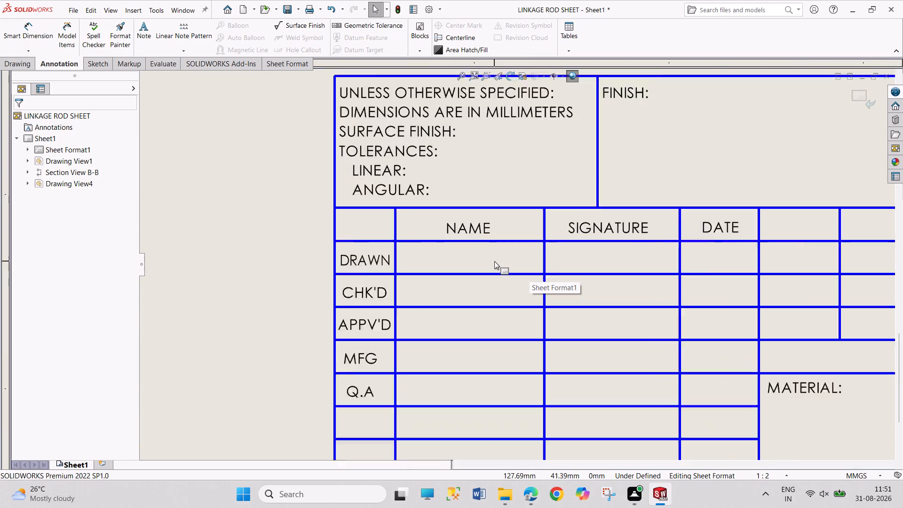
scroll(494, 261, "down", 4)
double_click(446, 261)
double_click(459, 254)
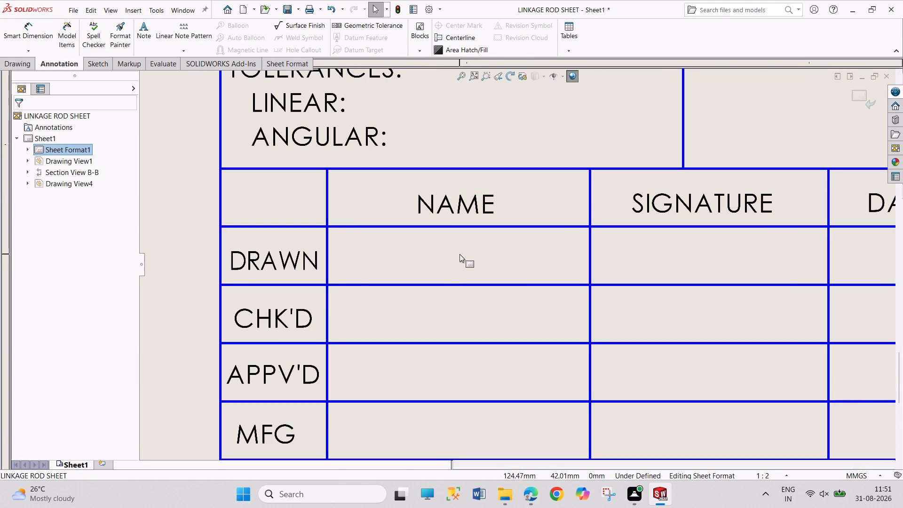
double_click(460, 254)
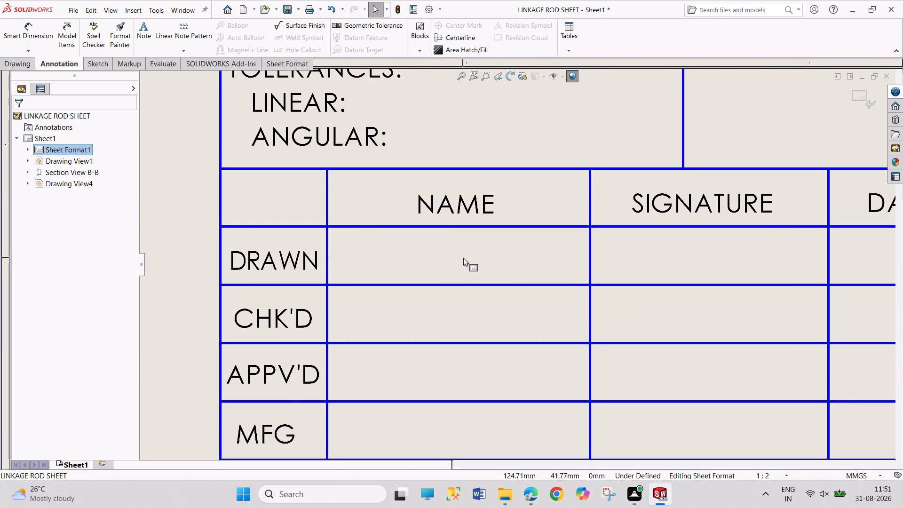
double_click(464, 259)
double_click(465, 260)
triple_click(465, 261)
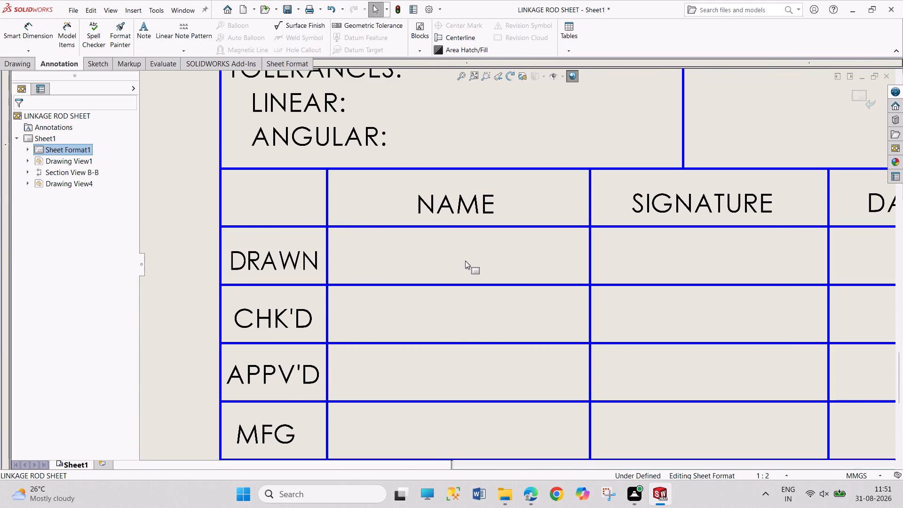
left_click(465, 261)
double_click(465, 261)
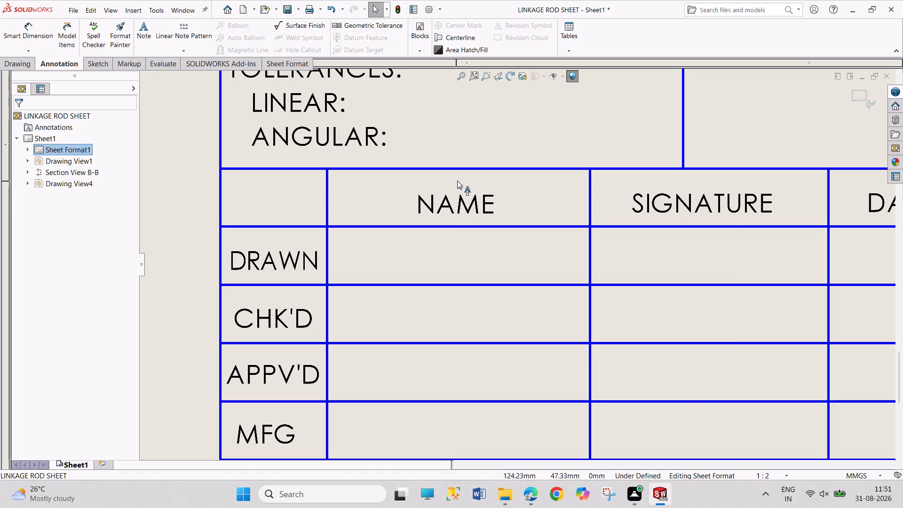
double_click(459, 198)
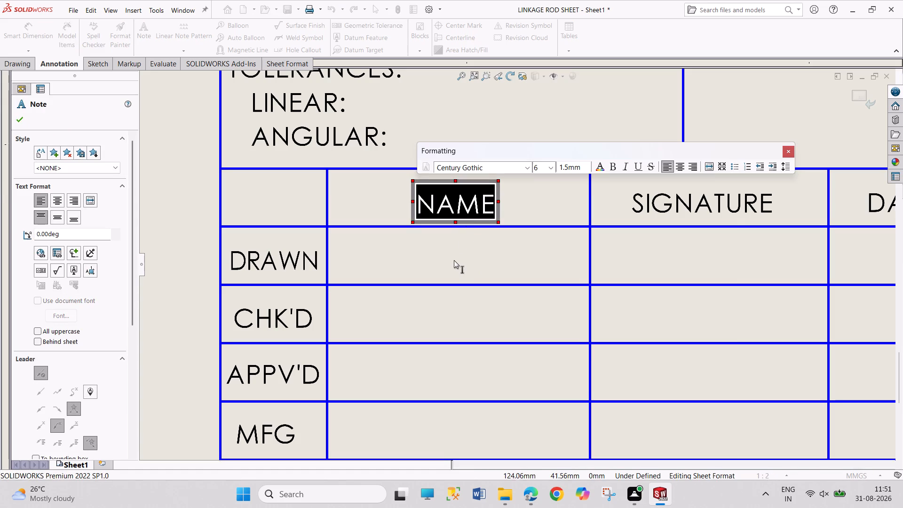
double_click(454, 260)
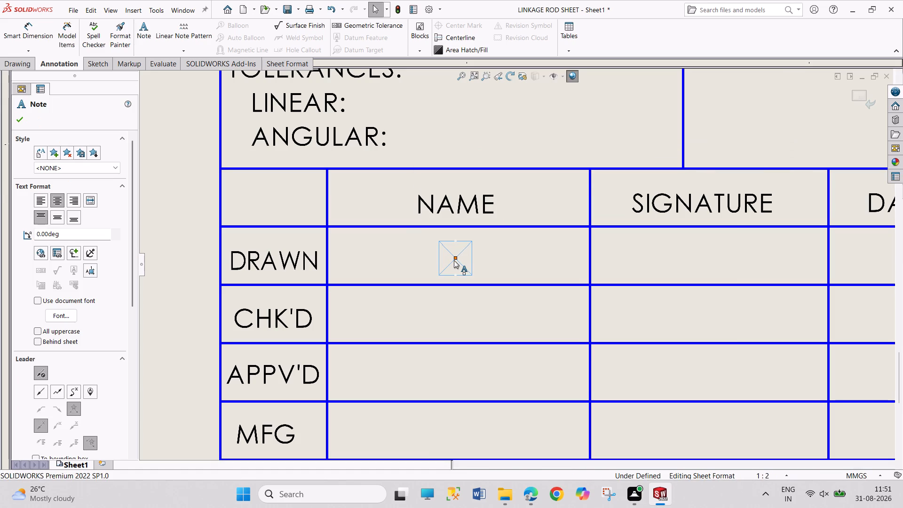
left_click(453, 260)
left_click(451, 262)
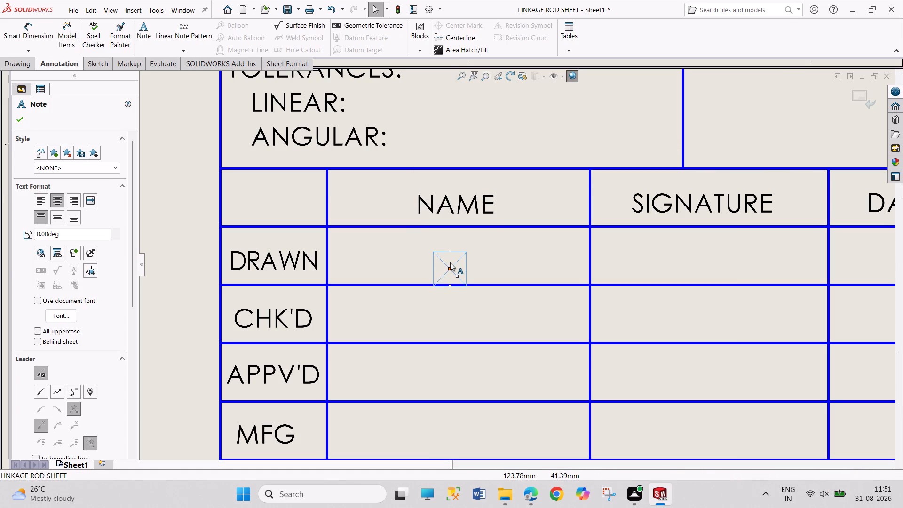
left_click_drag(449, 269, 448, 261)
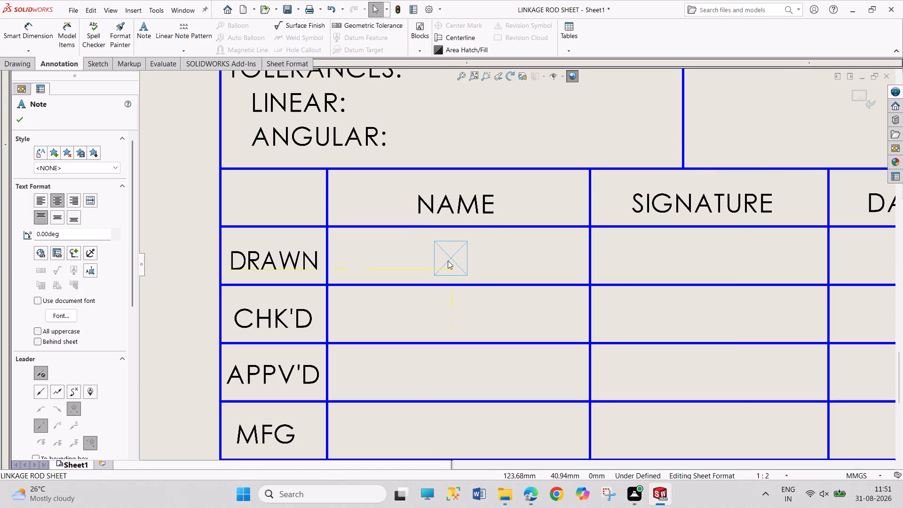
left_click_drag(448, 261, 448, 258)
double_click(450, 258)
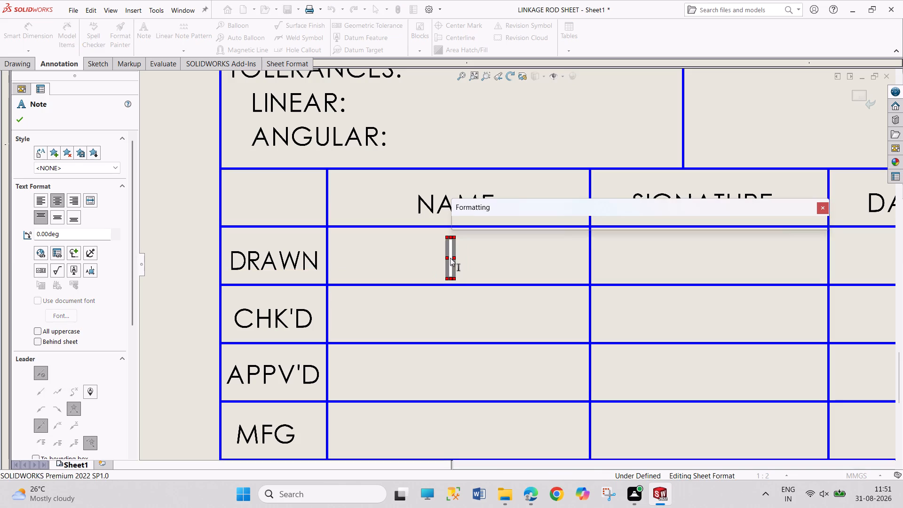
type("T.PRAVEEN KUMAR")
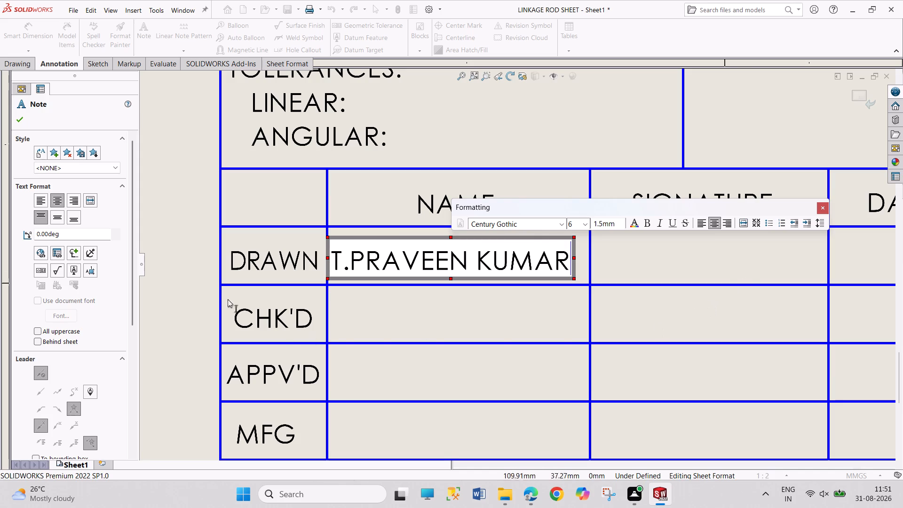
left_click(17, 124)
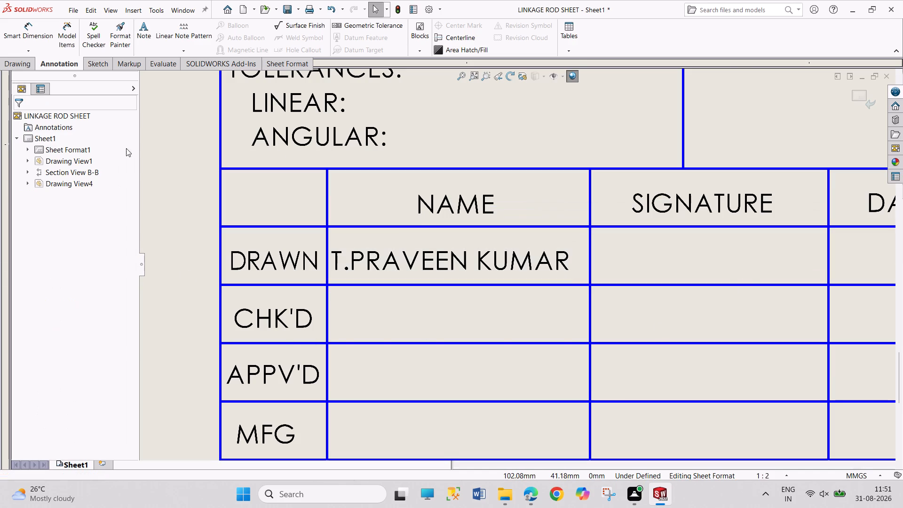
Leave the sheet format, return to editing the sheet, and save the drawing.
scroll(578, 149, "up", 5)
scroll(681, 186, "up", 9)
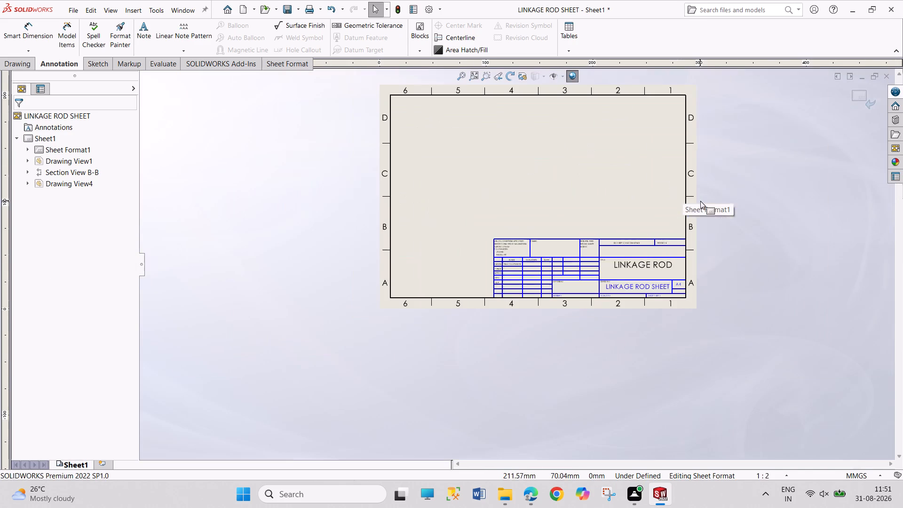
scroll(612, 138, "down", 1)
right_click(38, 140)
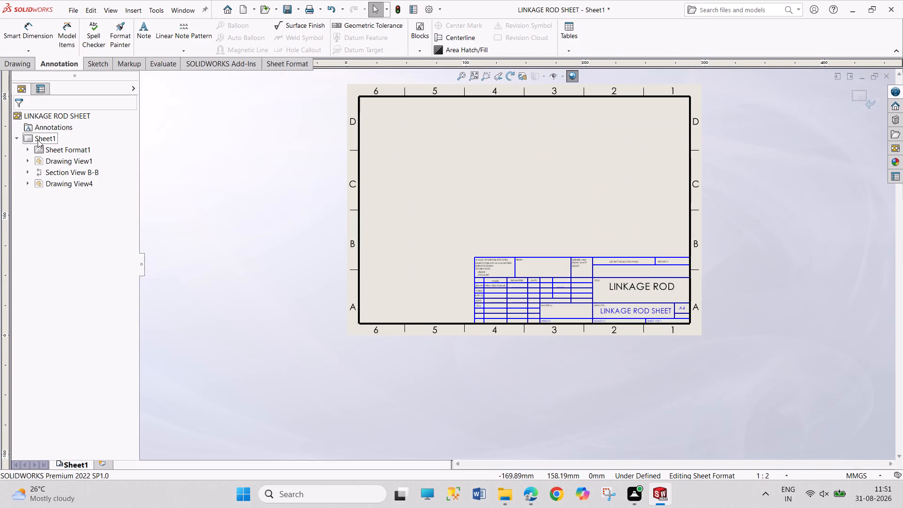
left_click(87, 169)
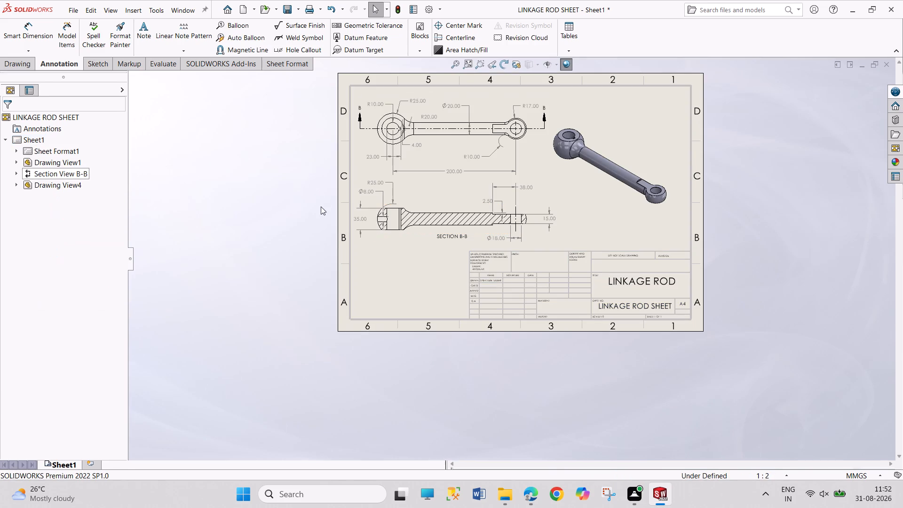
left_click_drag(238, 165, 278, 236)
left_click_drag(237, 189, 262, 231)
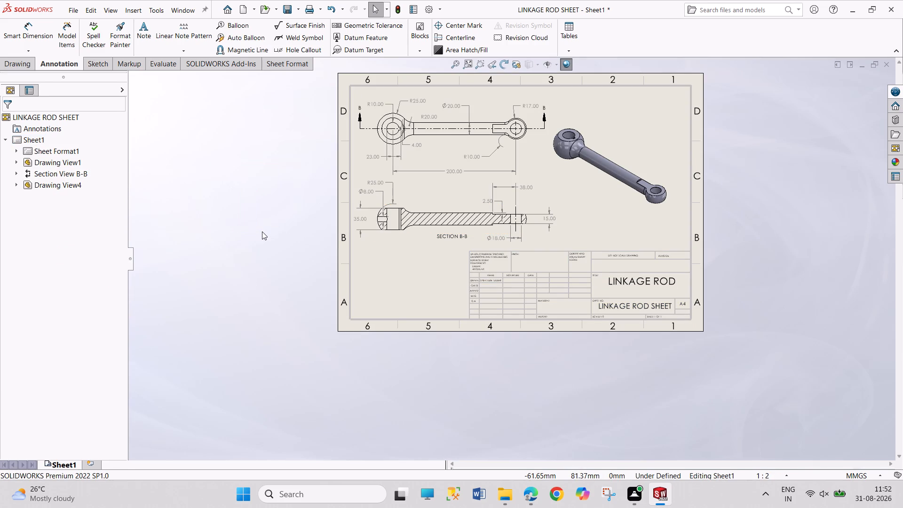
key("ctrl+s")
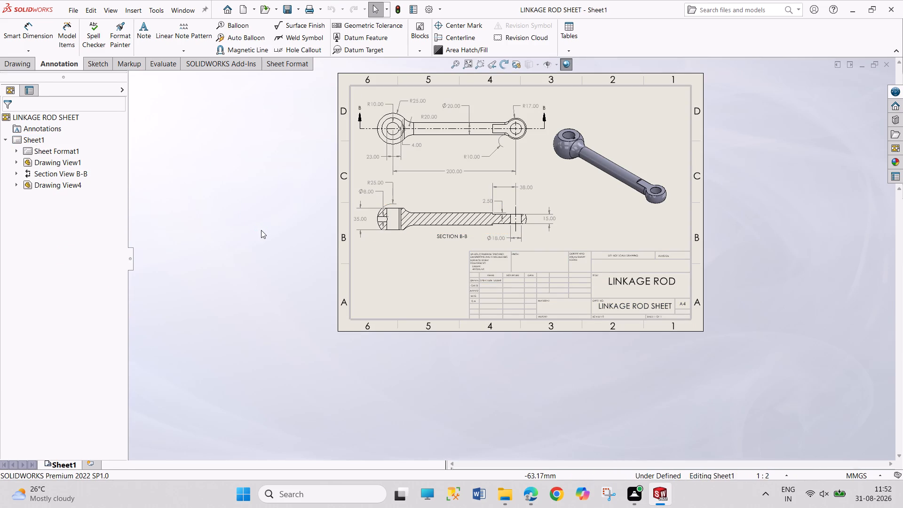
Open the print settings for Microsoft Print to PDF and set the paper size to A4 in the page setup.
key("ctrl+p")
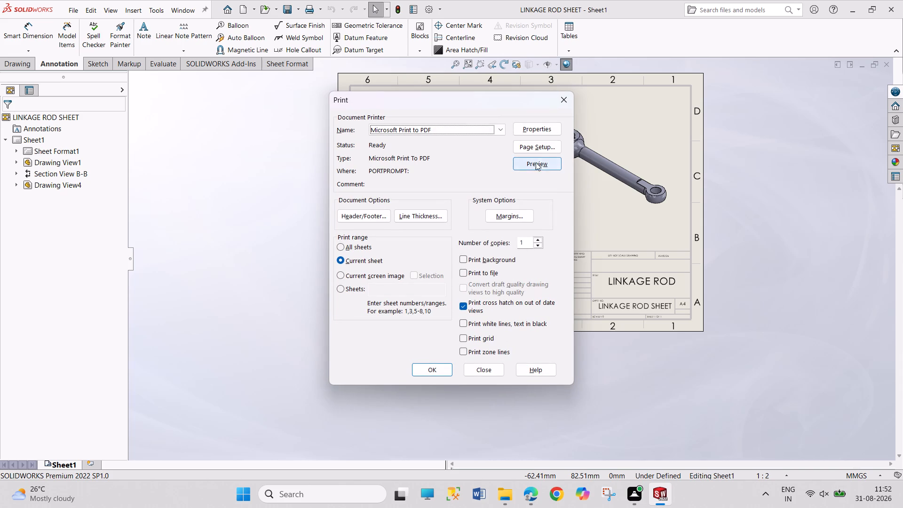
left_click(548, 151)
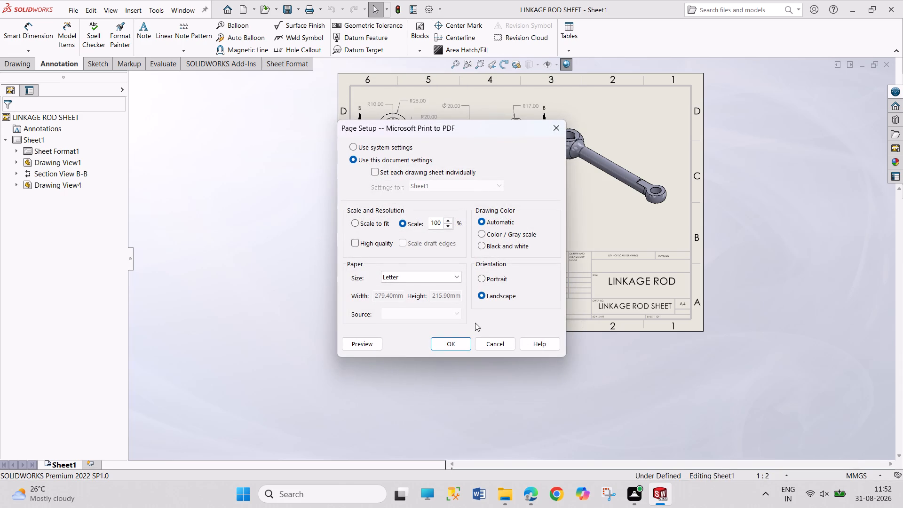
left_click(455, 274)
scroll(447, 196, "up", 5)
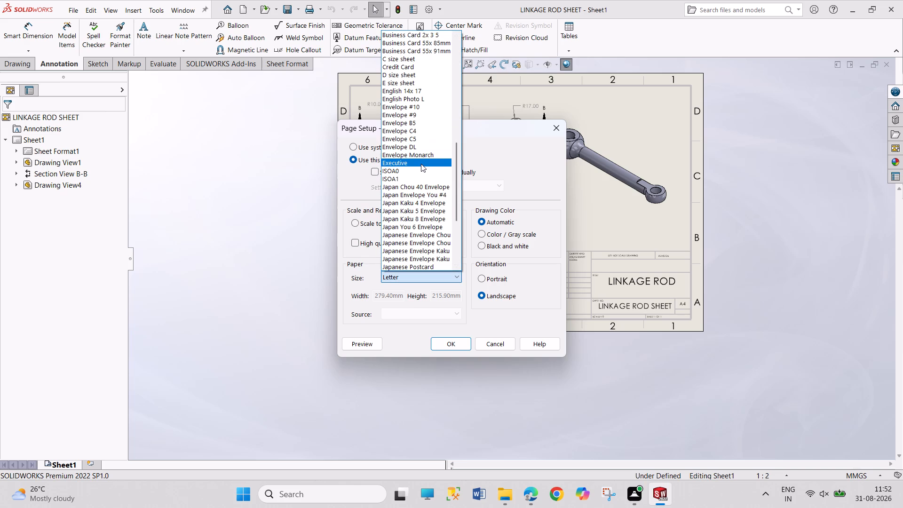
scroll(421, 164, "up", 7)
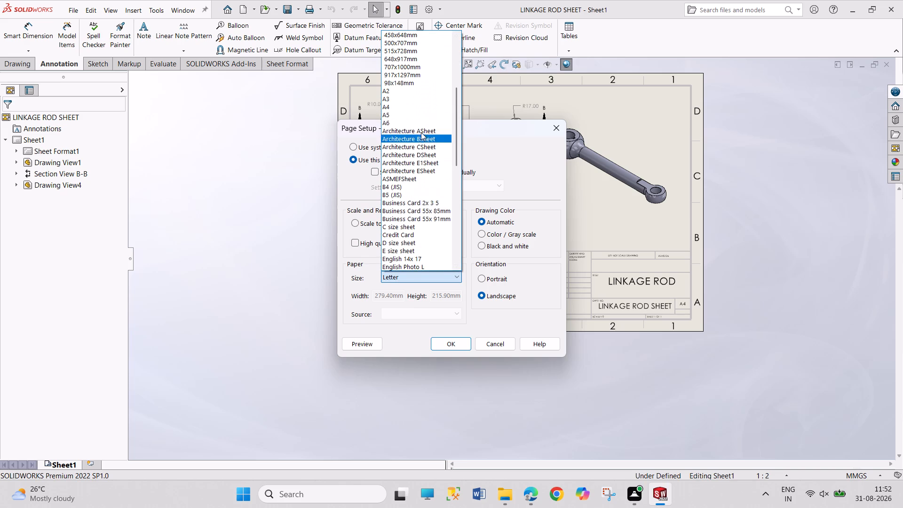
left_click(421, 106)
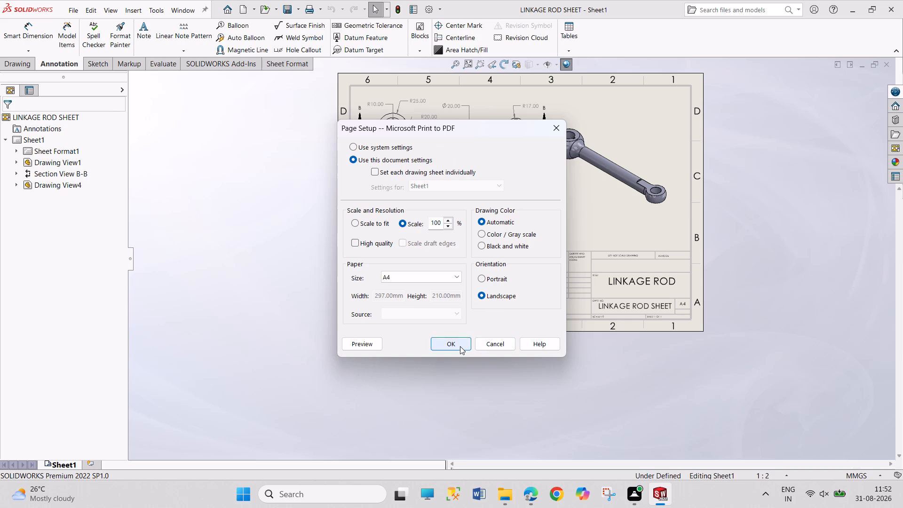
left_click(460, 346)
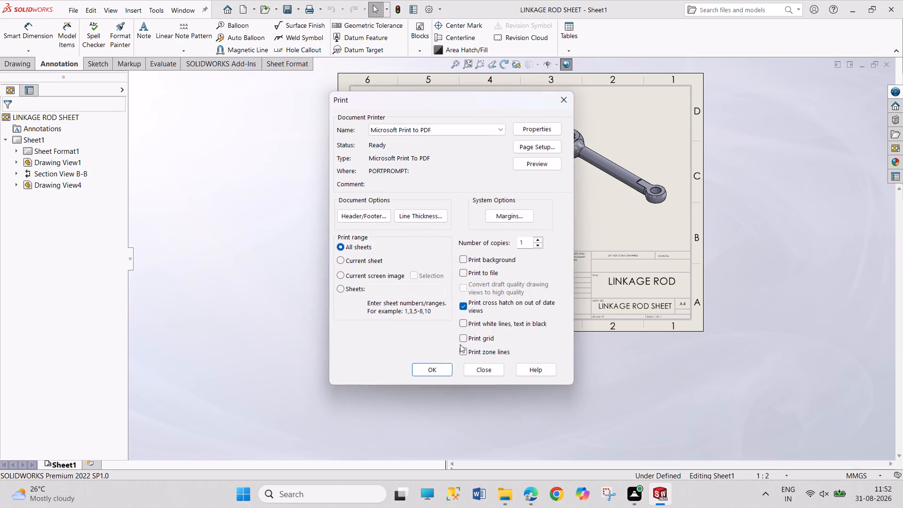
Print the drawing to a PDF file named LINKAGE ROD PDF in the FUJI folder.
left_click(437, 373)
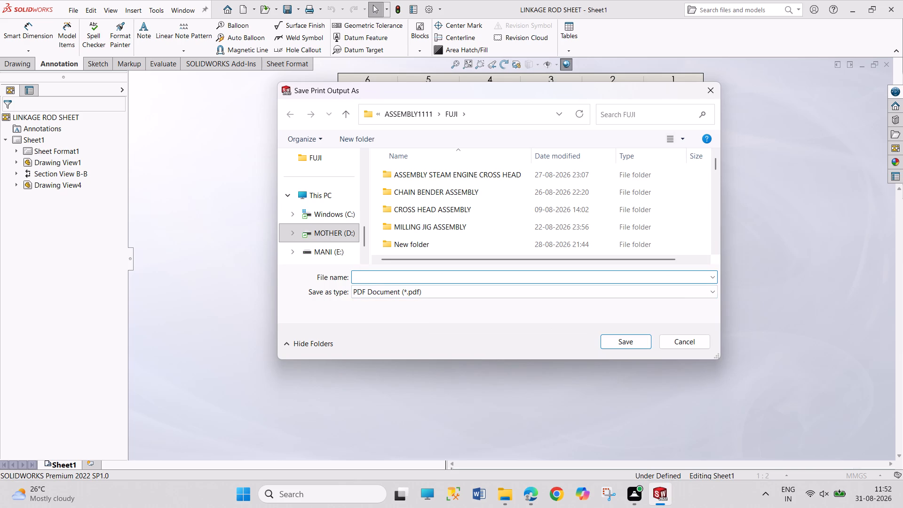
type("LINKA")
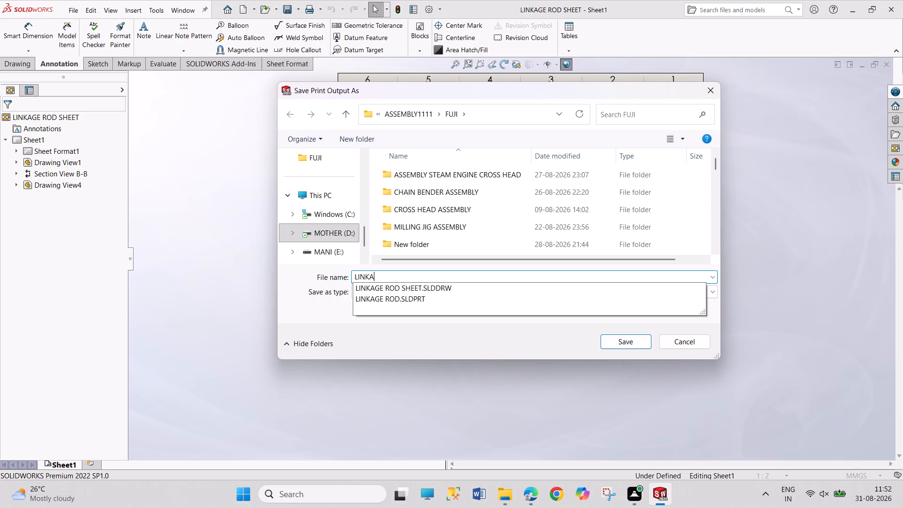
type("GE ROD PDF")
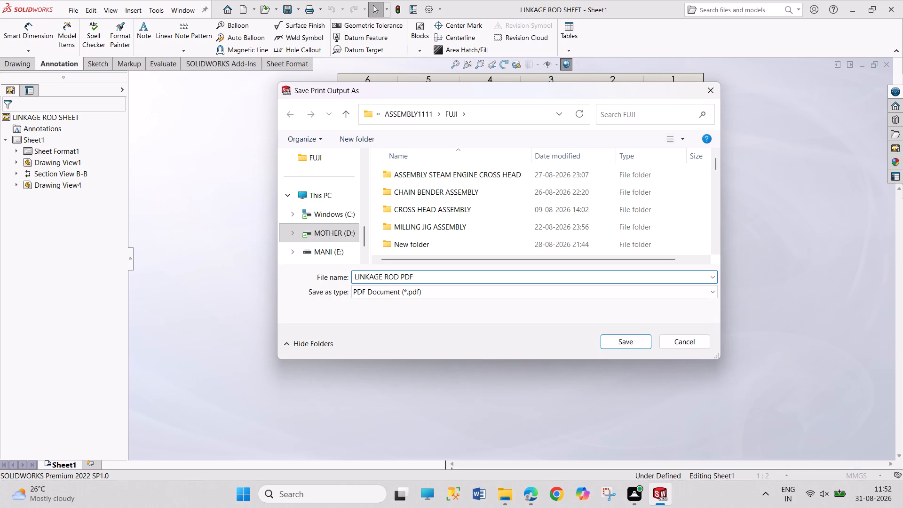
key("Return")
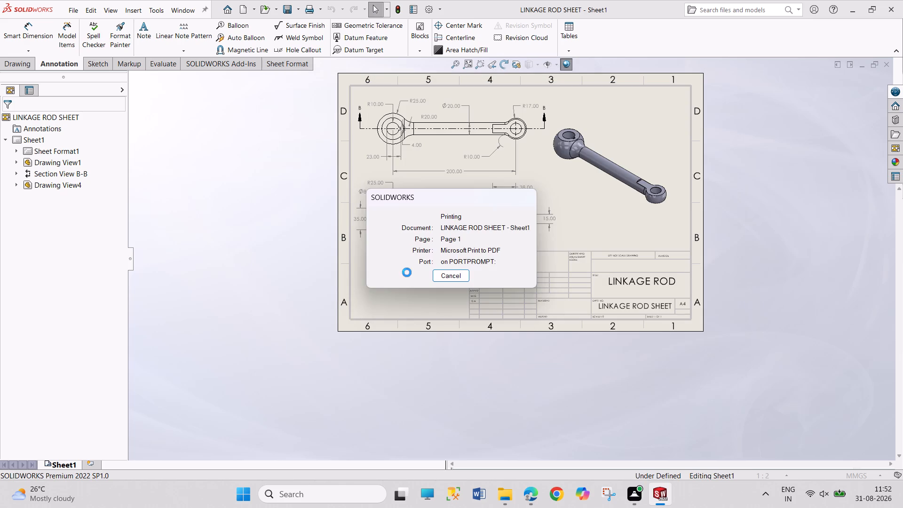
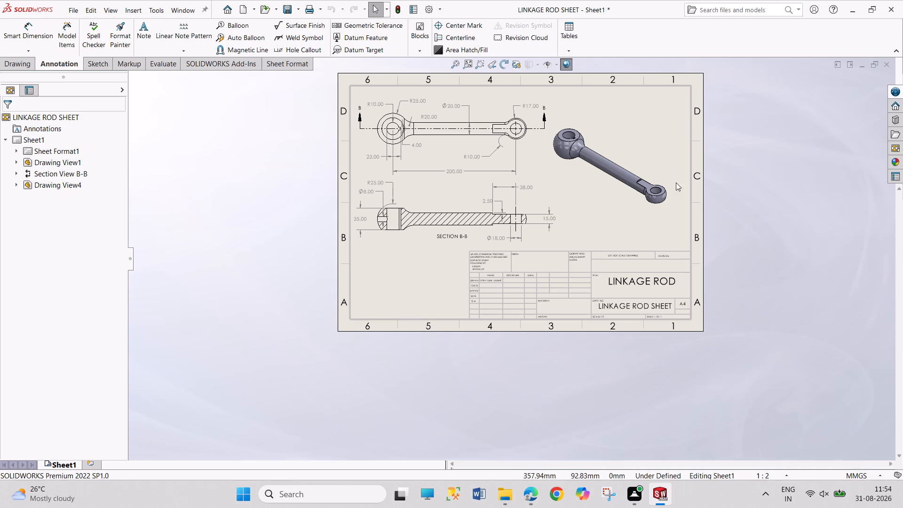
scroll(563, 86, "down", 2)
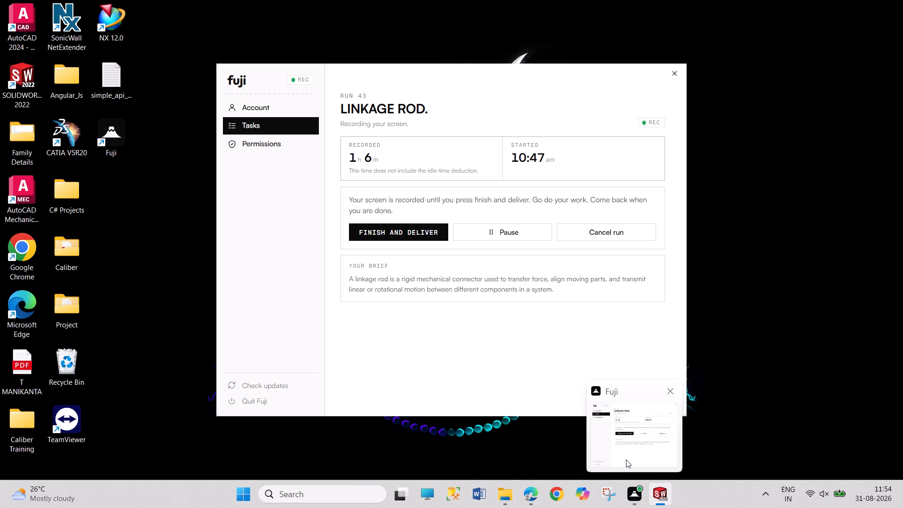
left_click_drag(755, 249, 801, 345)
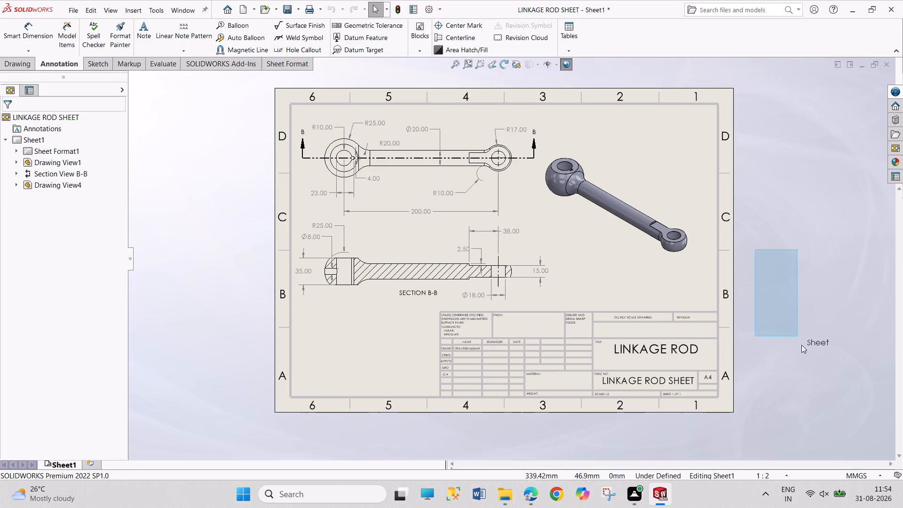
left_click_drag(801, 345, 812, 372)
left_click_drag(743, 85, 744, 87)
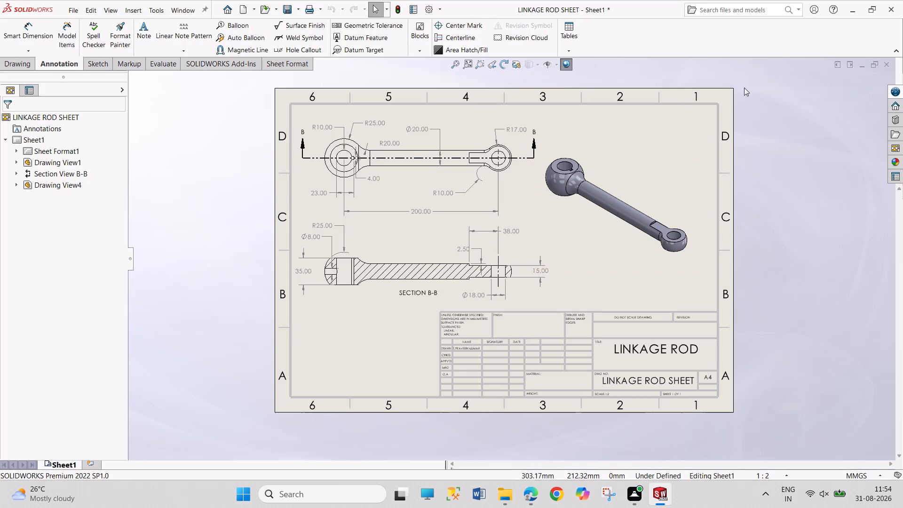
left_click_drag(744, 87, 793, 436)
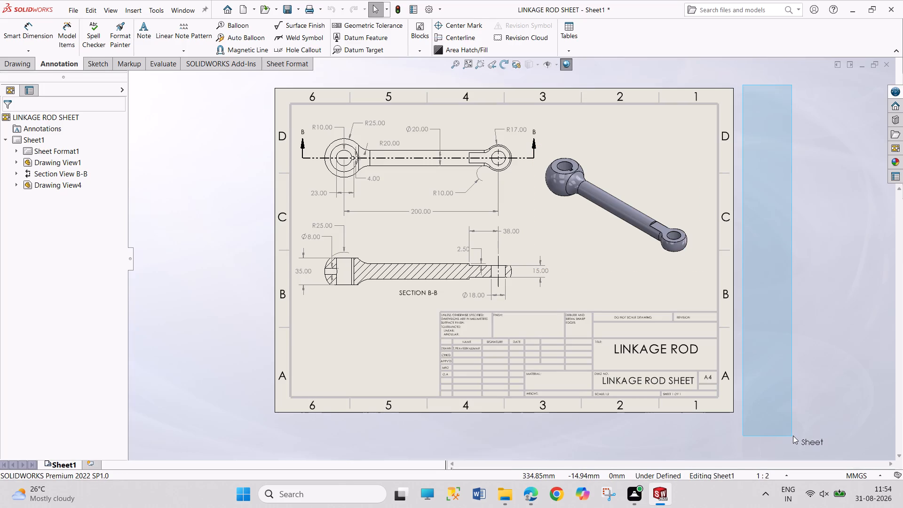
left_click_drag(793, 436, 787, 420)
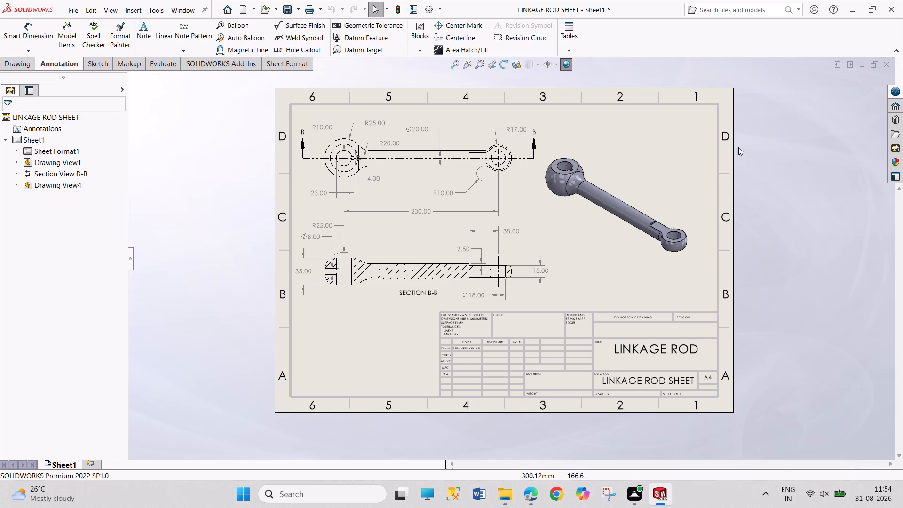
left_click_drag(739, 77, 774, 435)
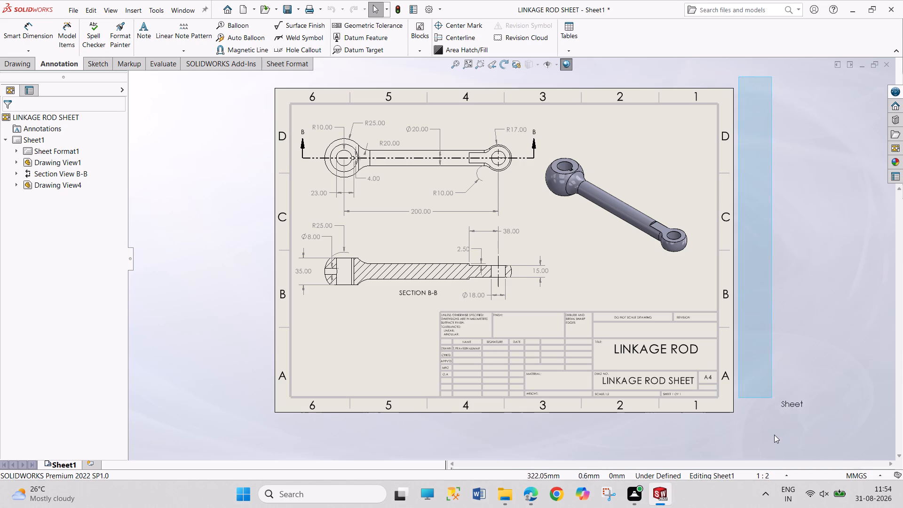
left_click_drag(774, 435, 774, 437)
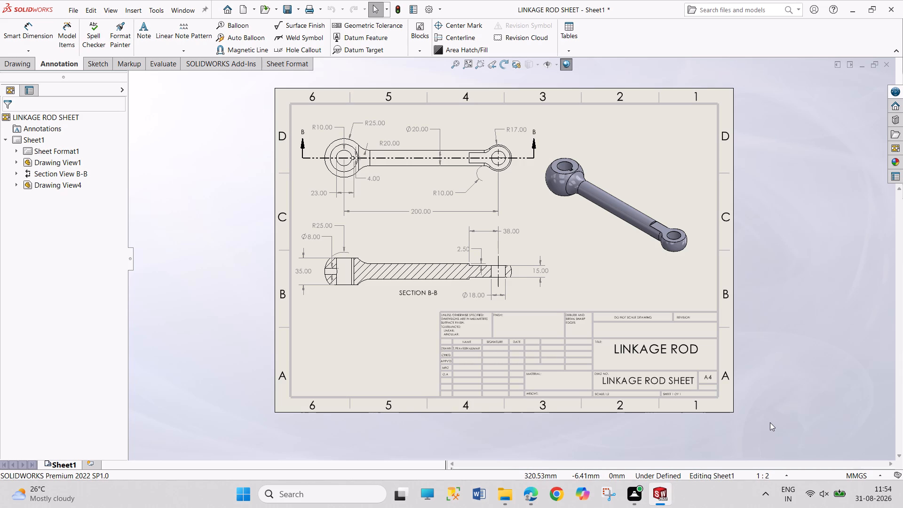